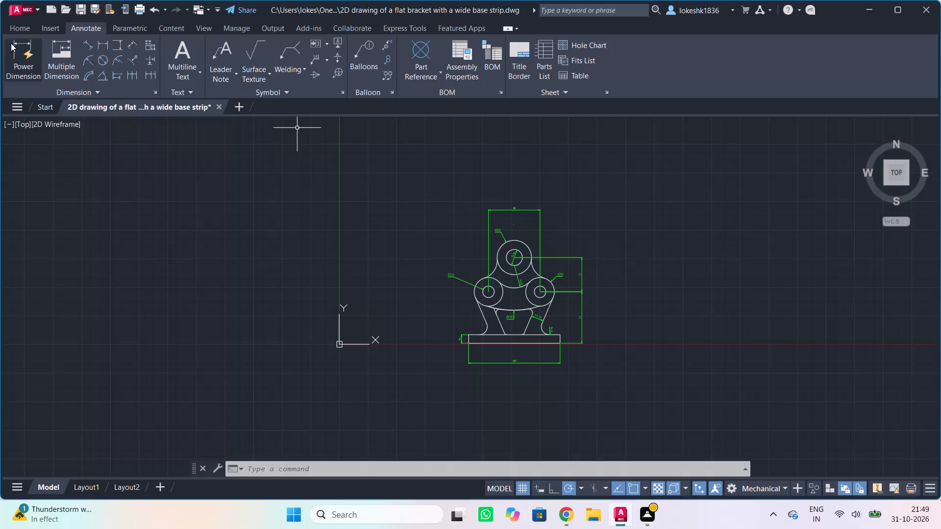
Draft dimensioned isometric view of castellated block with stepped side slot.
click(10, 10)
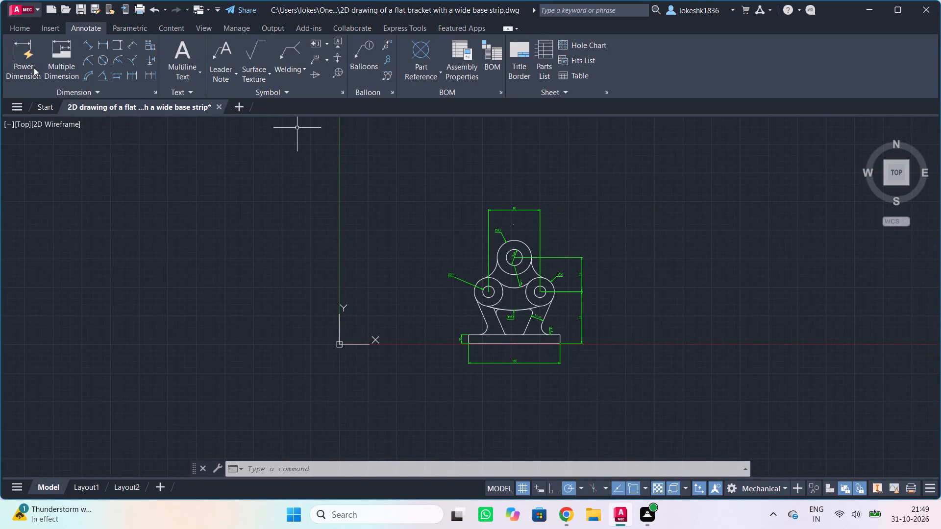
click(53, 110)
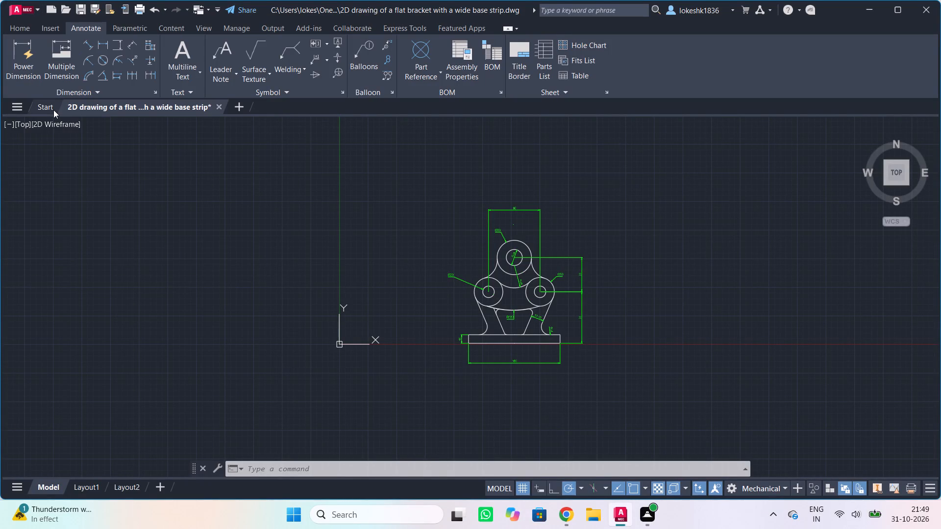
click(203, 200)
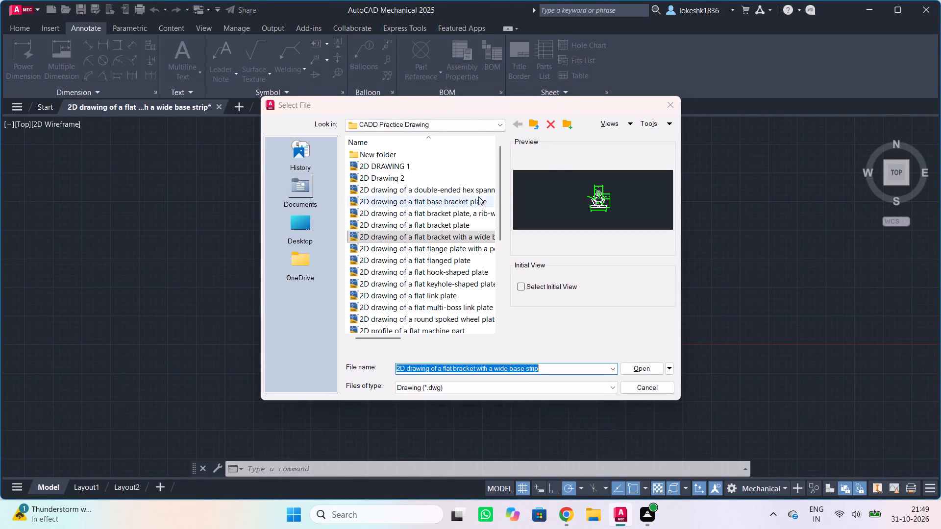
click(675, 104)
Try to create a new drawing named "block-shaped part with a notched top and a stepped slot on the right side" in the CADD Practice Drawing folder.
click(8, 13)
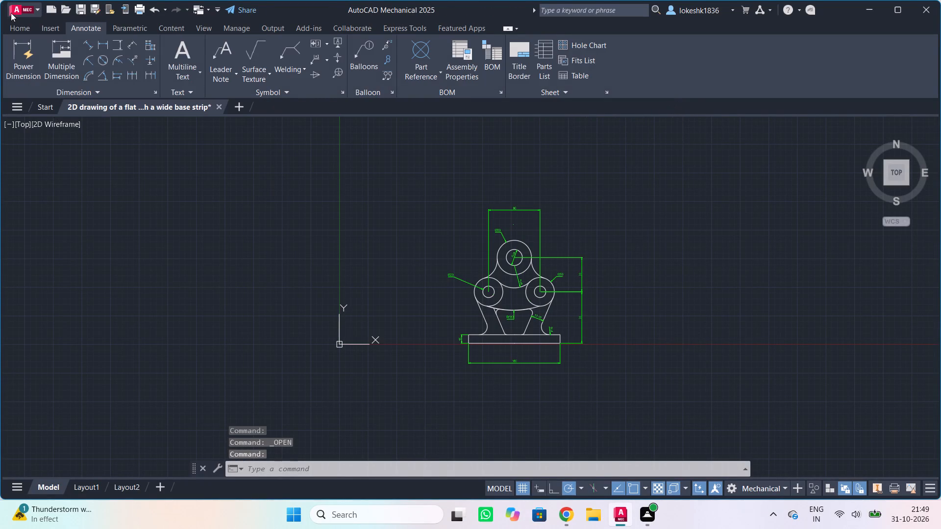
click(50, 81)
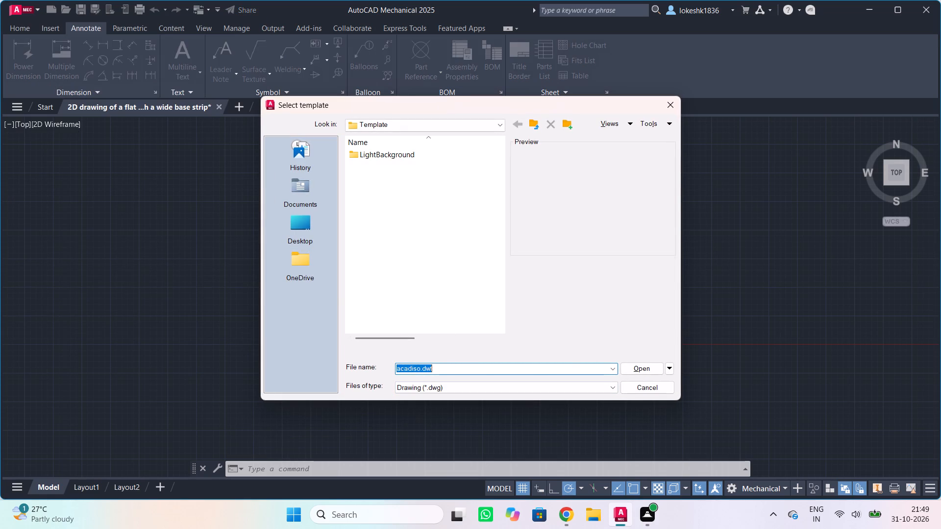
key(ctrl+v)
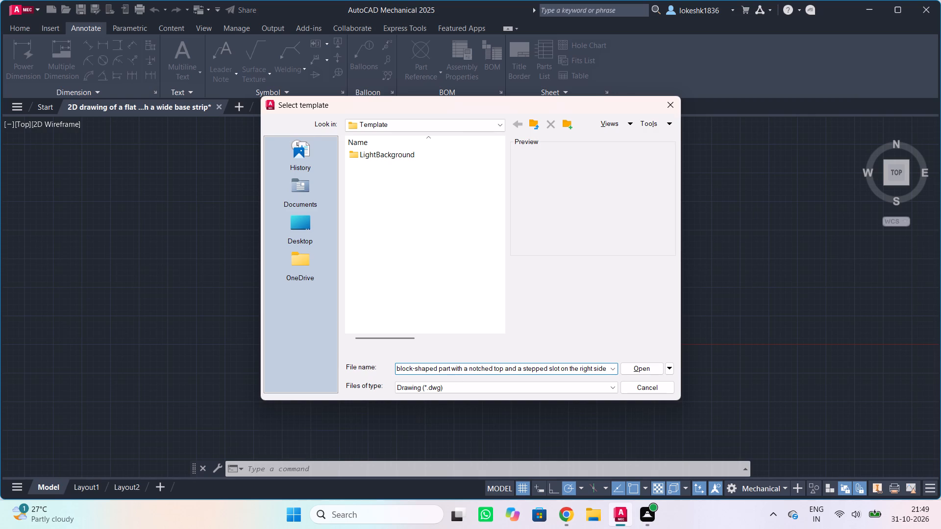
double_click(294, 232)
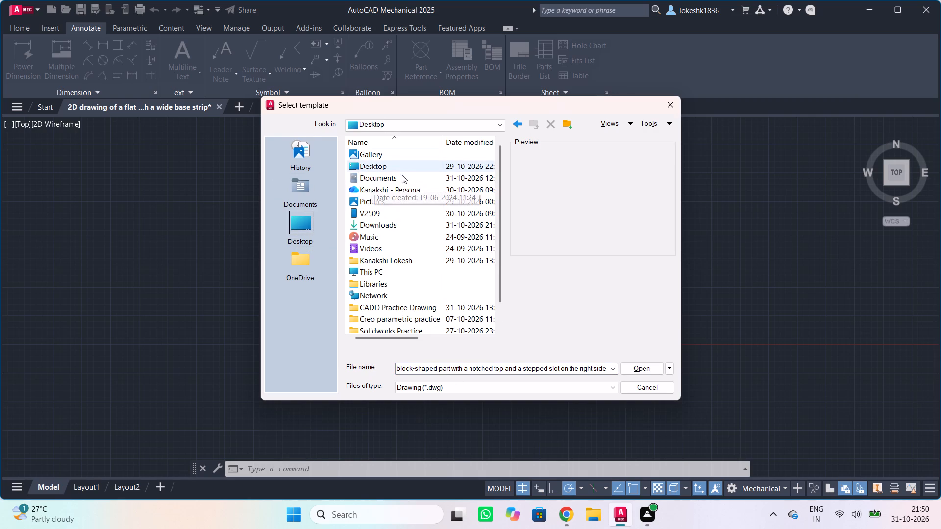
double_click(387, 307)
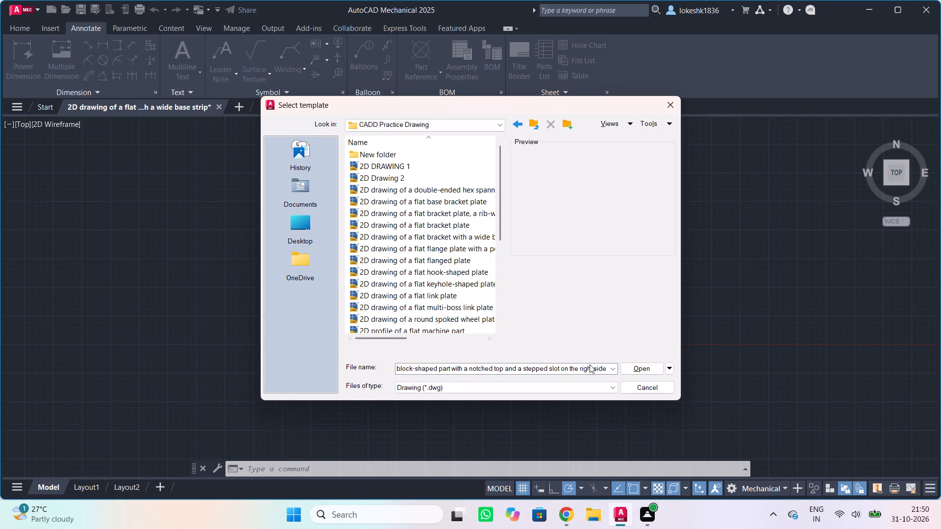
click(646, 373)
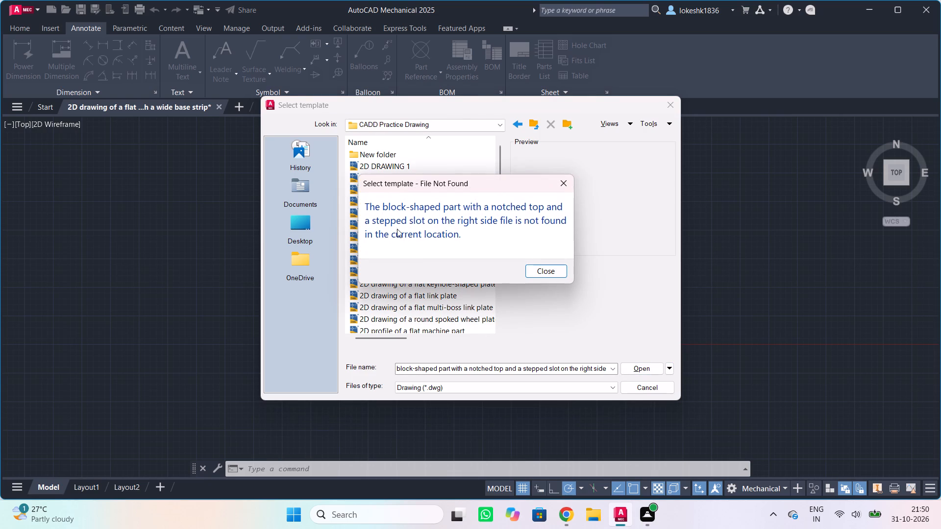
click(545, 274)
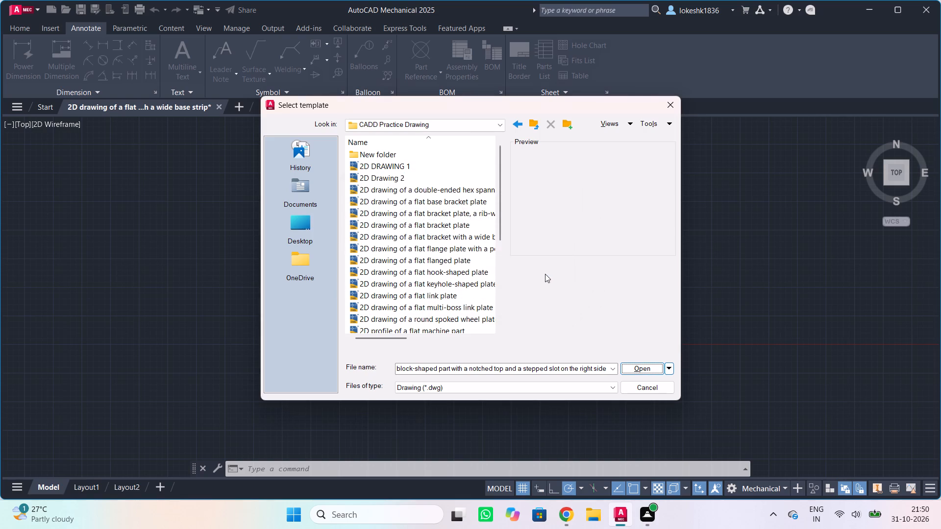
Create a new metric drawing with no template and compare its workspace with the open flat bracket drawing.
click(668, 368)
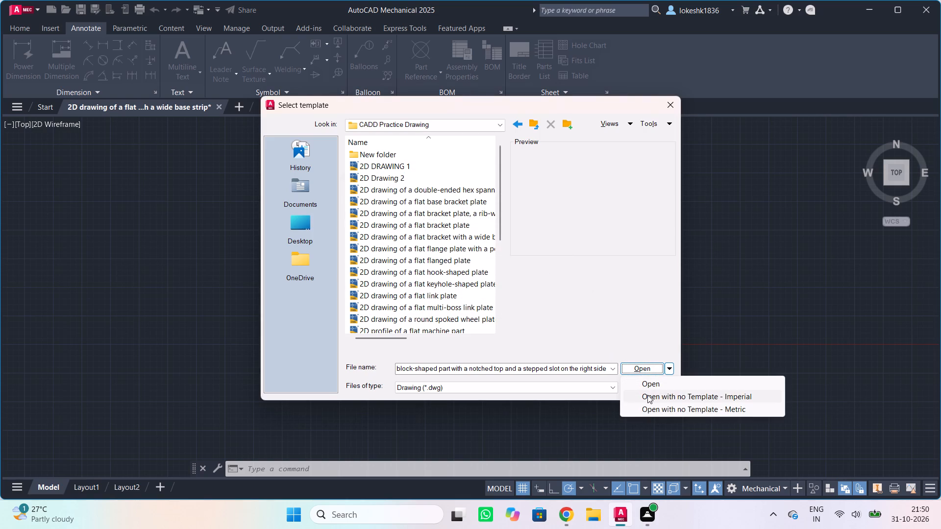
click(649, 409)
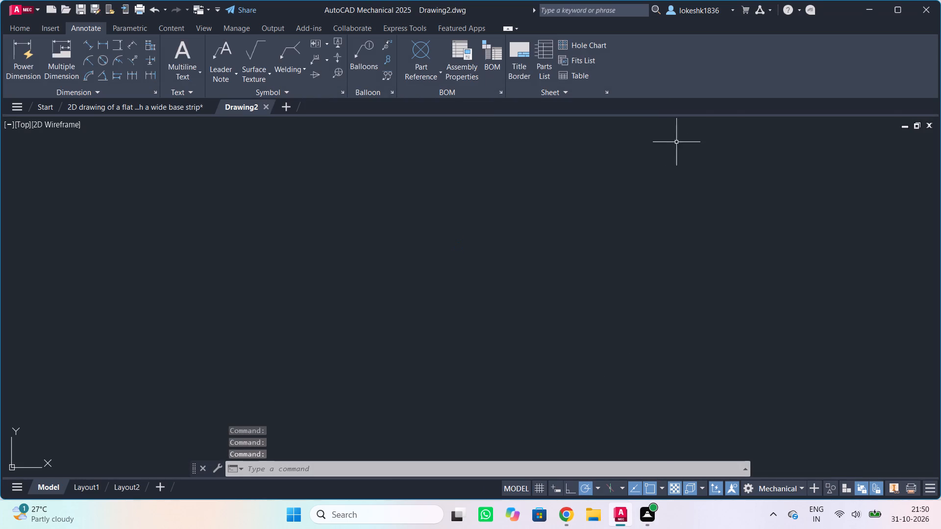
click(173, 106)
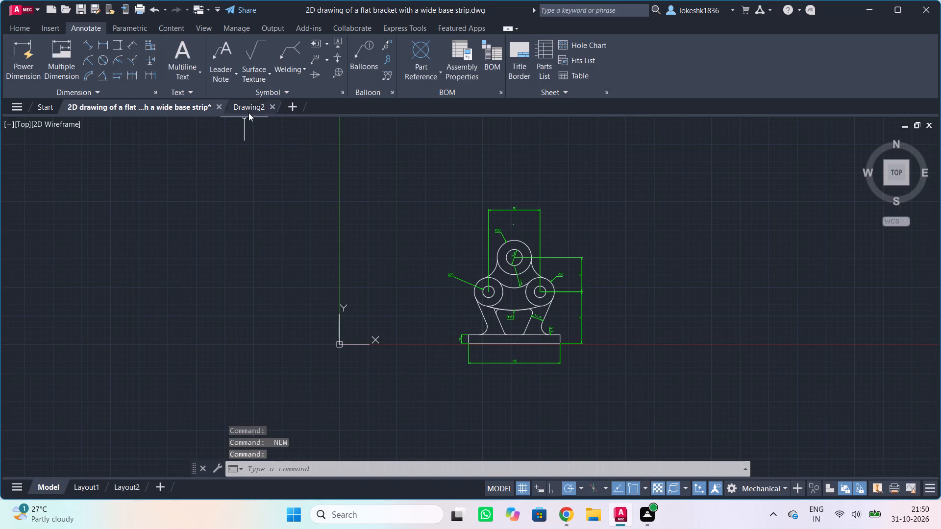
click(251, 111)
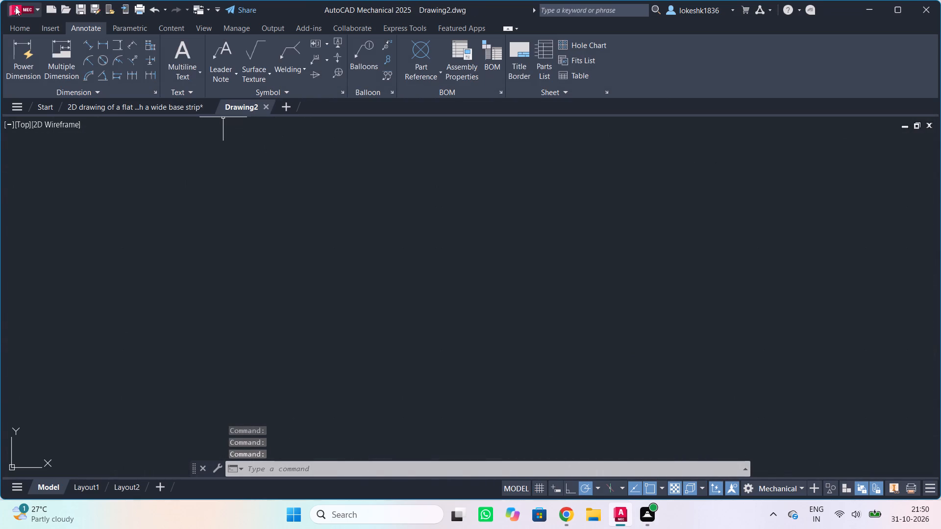
Create a new drawing from the acadiso.dwt template.
click(15, 7)
click(45, 76)
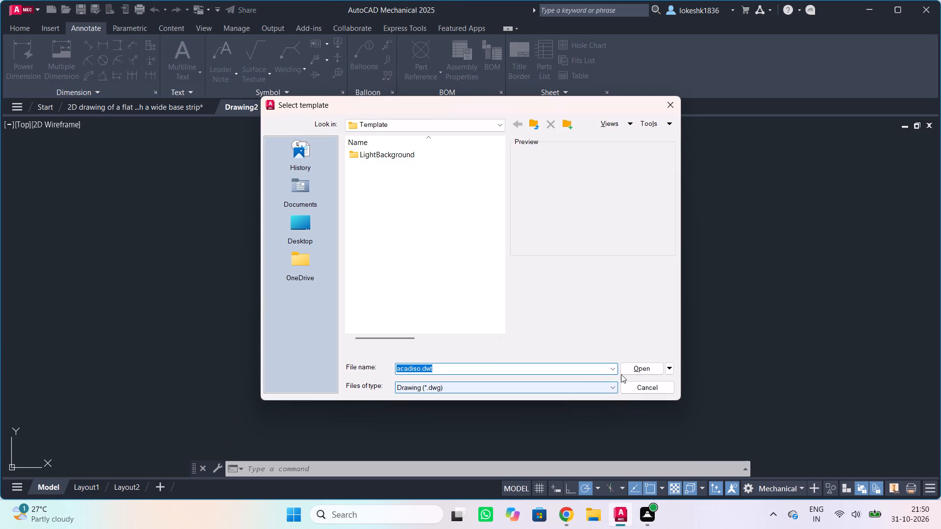
click(629, 366)
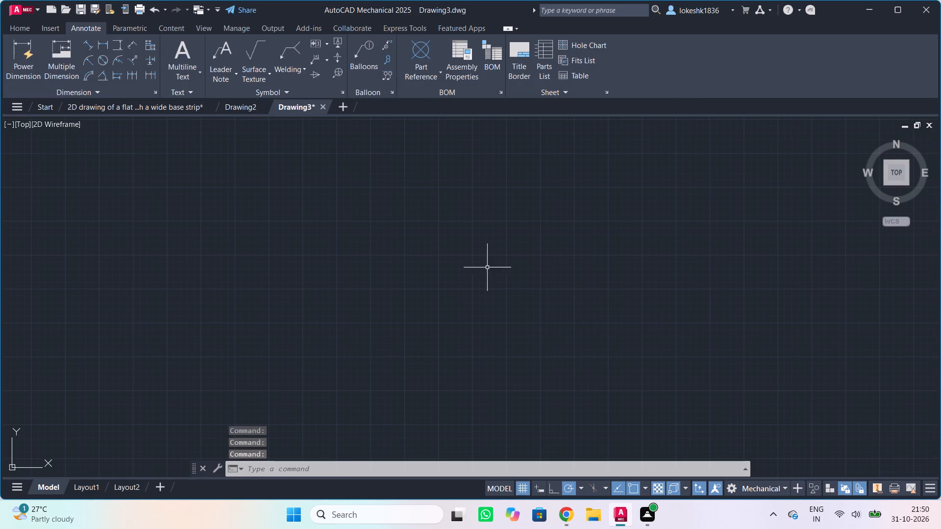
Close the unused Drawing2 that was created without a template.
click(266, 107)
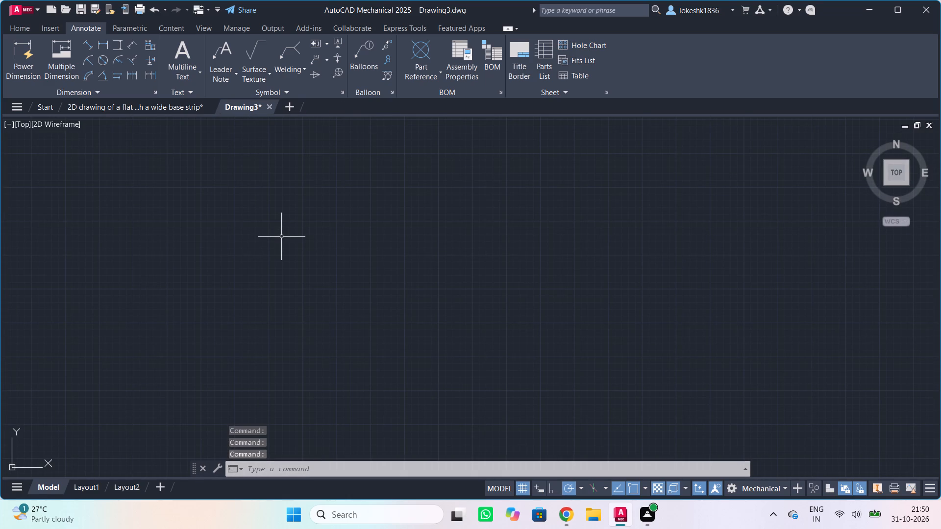
Turn on command log recording for the new drawing with LOGFILEON.
text(lo)
key(g)
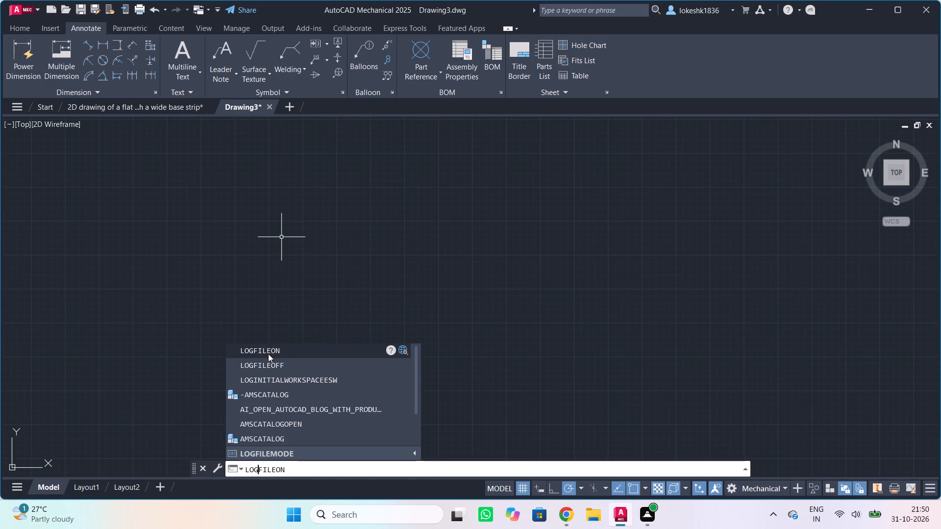
click(268, 354)
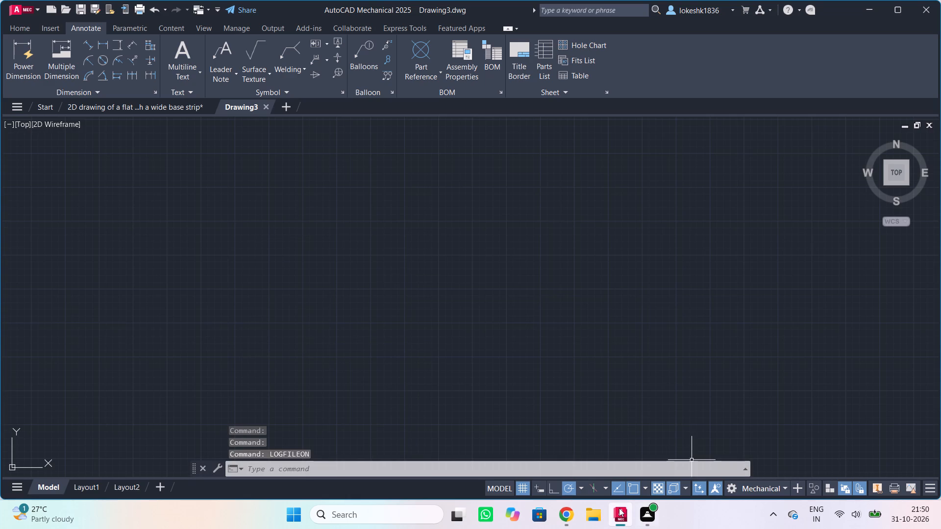
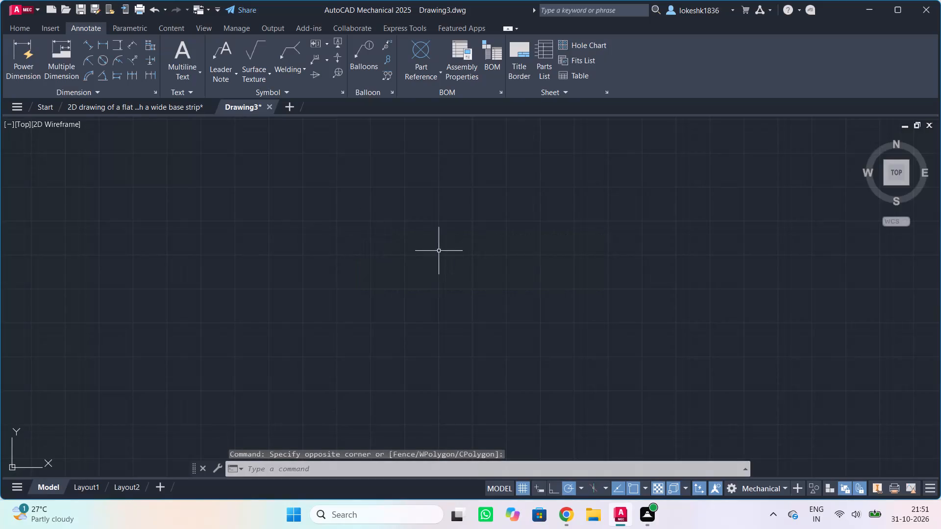
Set the drawing units' length precision to 0, with no decimal places.
scroll(438, 250, down, 2)
scroll(362, 241, up, 1)
middle_drag(358, 248, 358, 249)
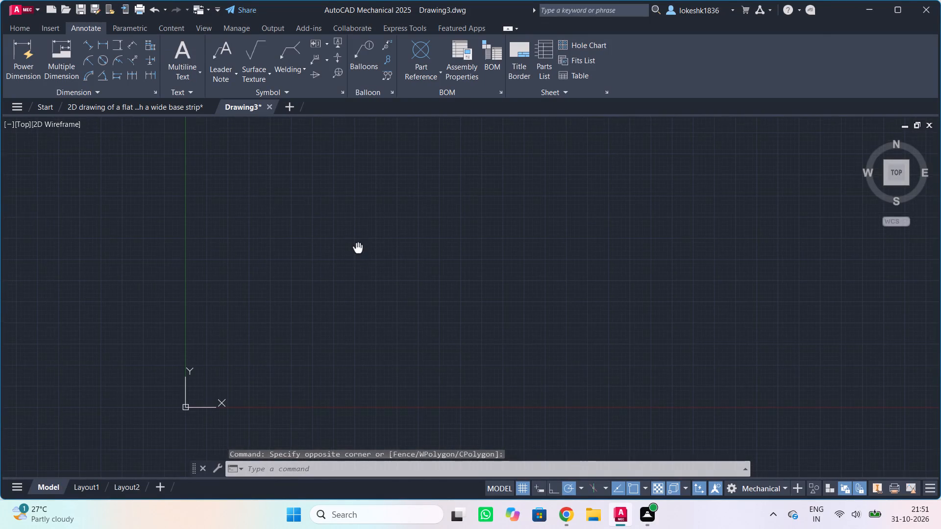
middle_drag(358, 249, 346, 313)
text(un)
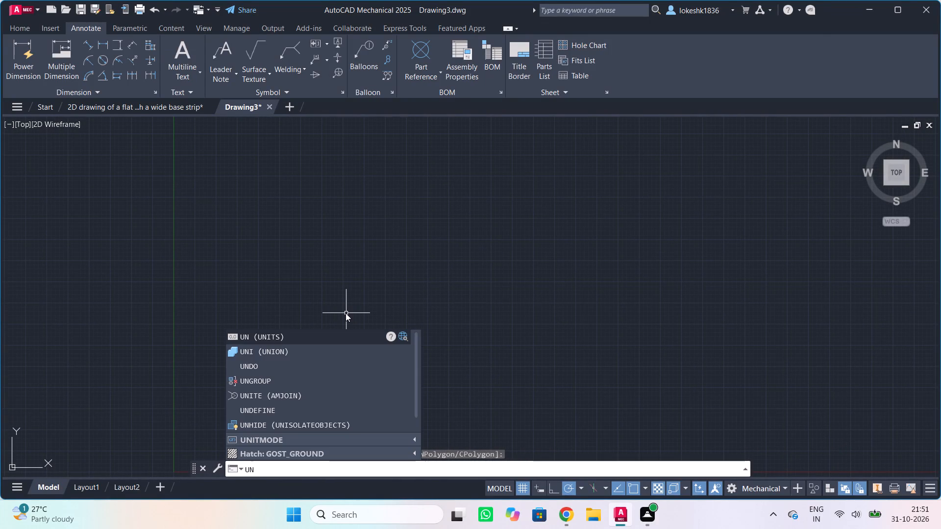
key(Return)
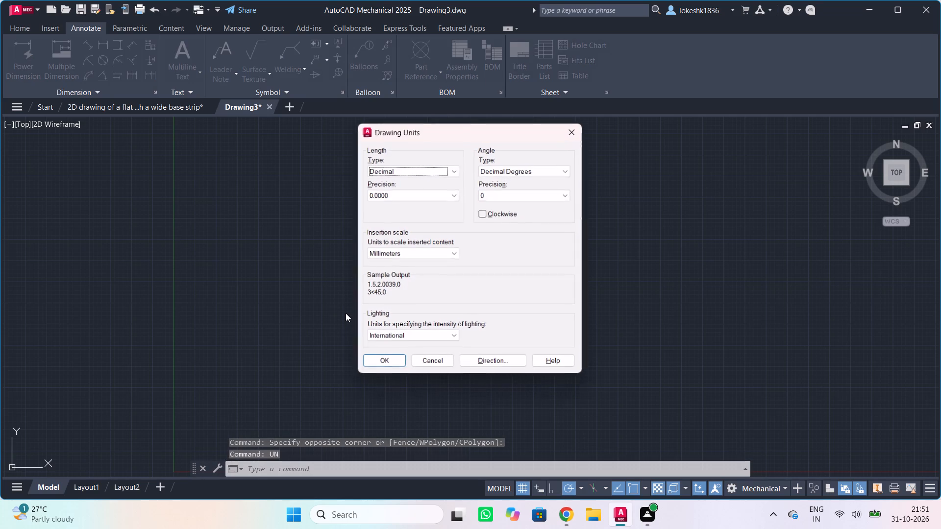
click(404, 192)
click(391, 207)
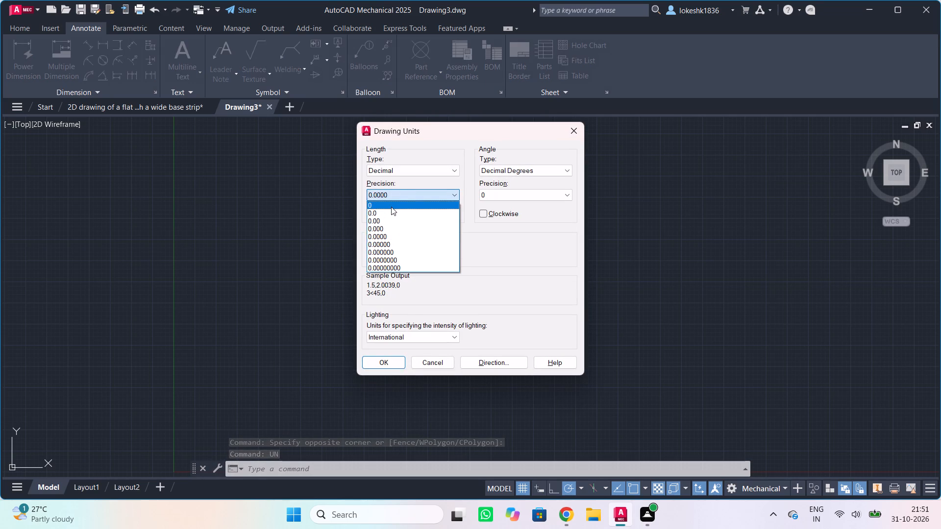
click(382, 369)
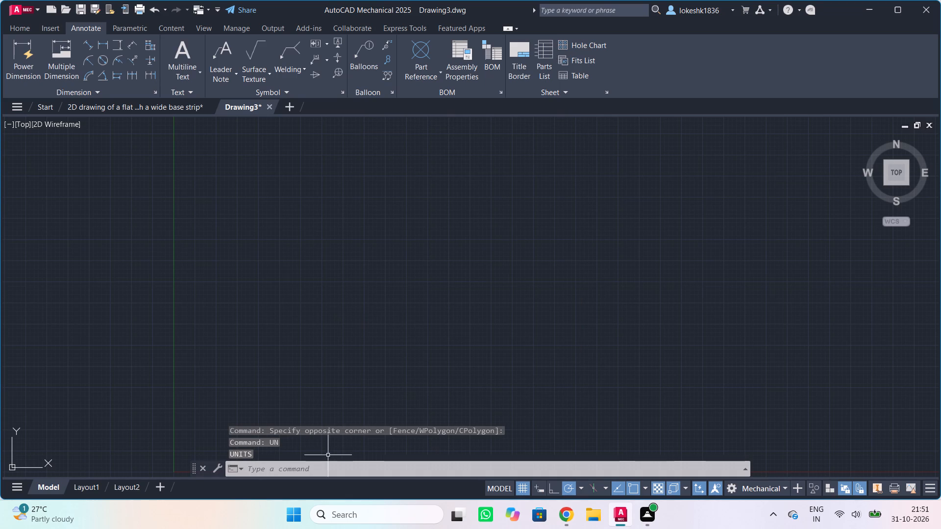
Set the model space limits from 0,0 to 420,297 and zoom to show the whole area.
scroll(373, 303, down, 1)
scroll(373, 303, up, 1)
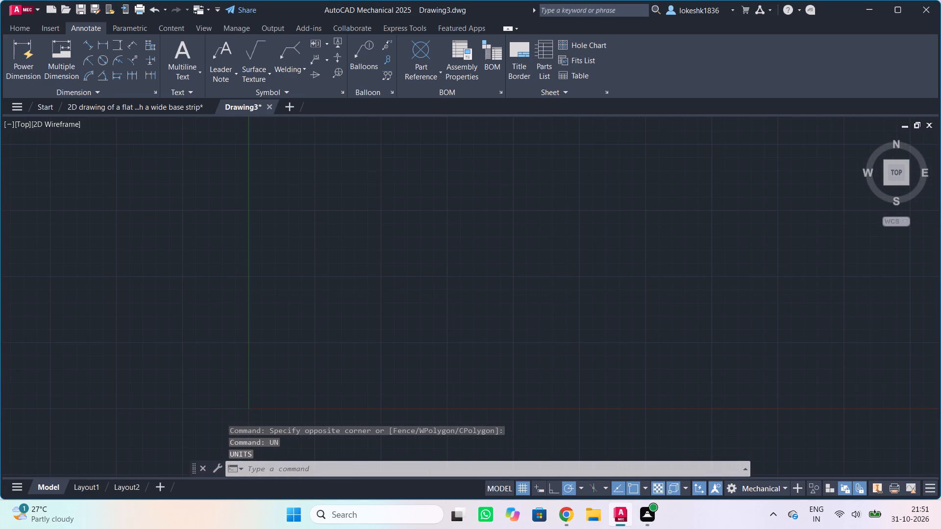
text(lim)
key(Return)
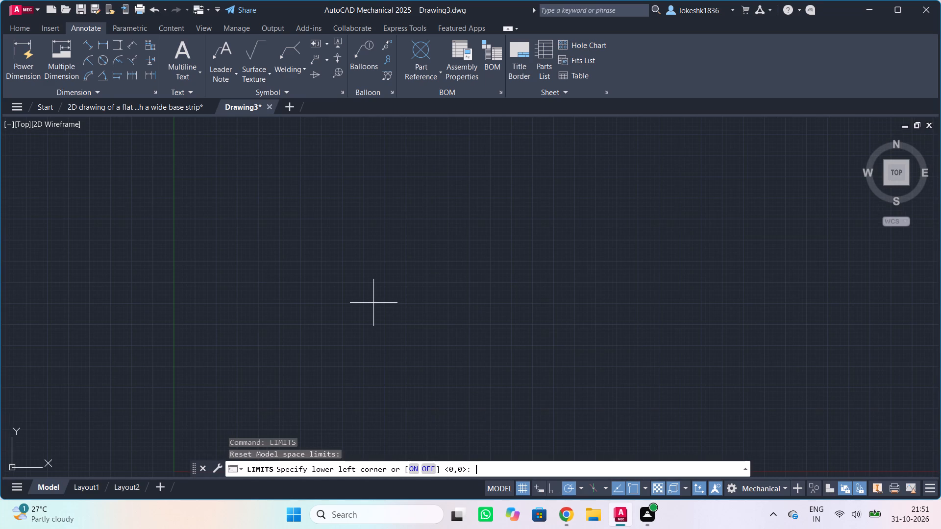
key(Return)
key(Return)
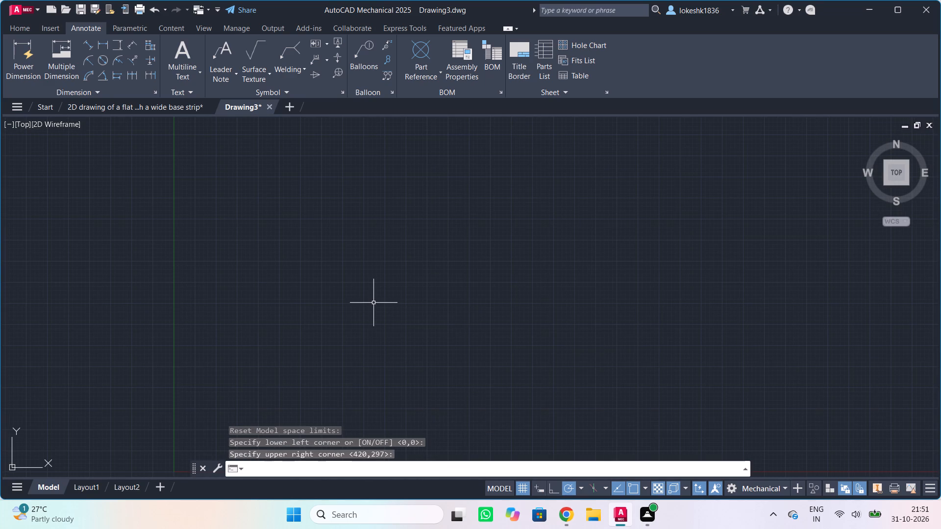
key(z)
key(Return)
key(a)
key(Return)
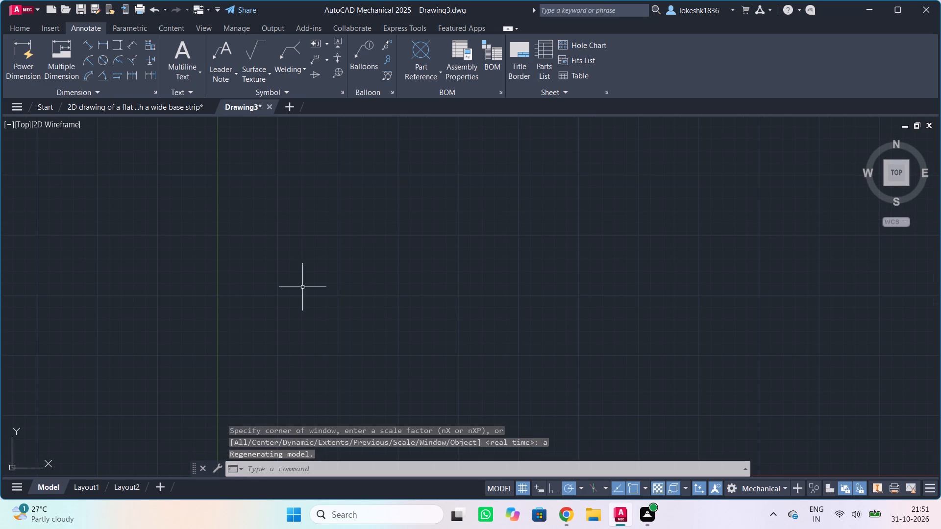
Choose a polar tracking increment that lets lines follow 30° isometric directions.
click(580, 486)
click(586, 386)
click(410, 340)
click(166, 229)
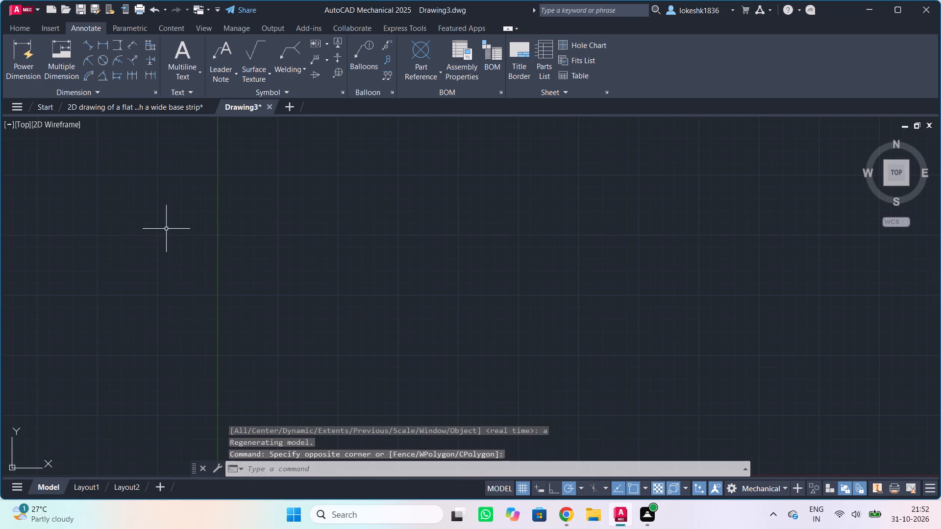
Draw the lower edge of the block's first isometric face as a 70 mm line at 150°.
click(32, 31)
click(7, 58)
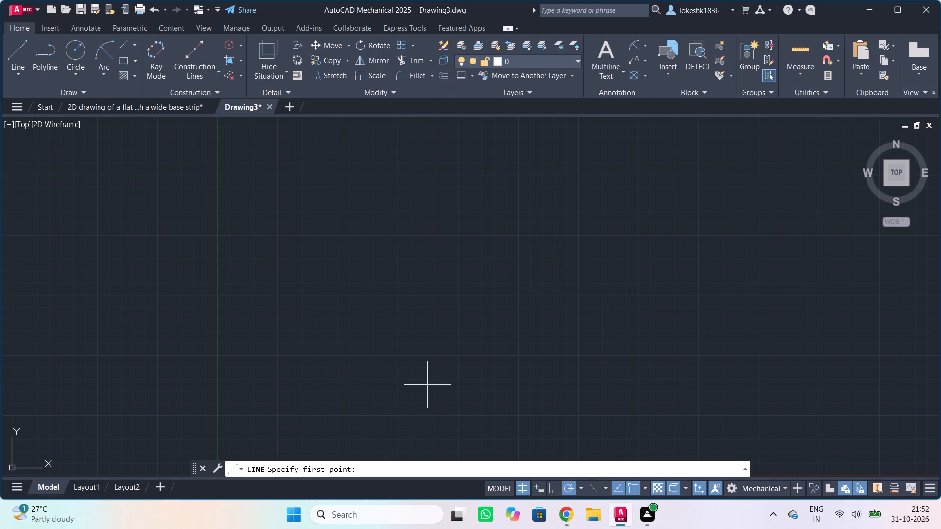
click(459, 385)
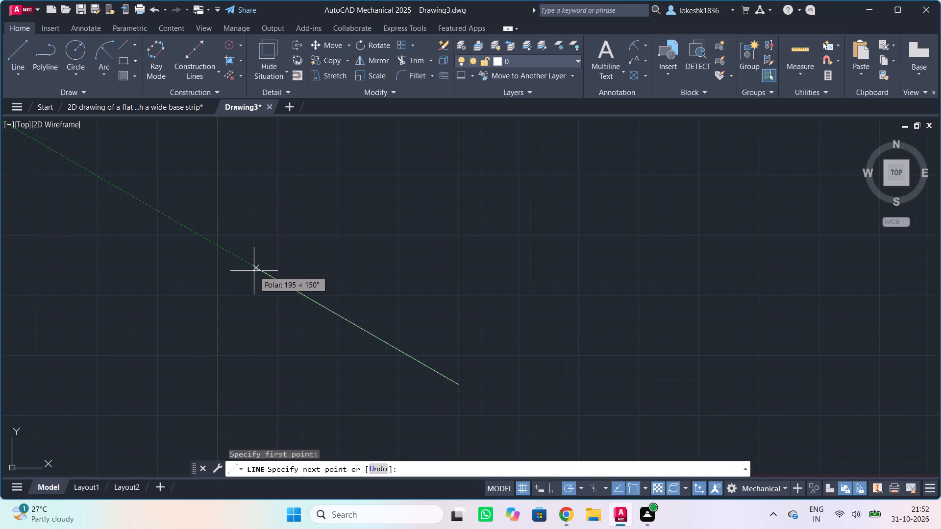
scroll(254, 271, up, 1)
middle_drag(254, 271, 247, 281)
scroll(246, 278, down, 2)
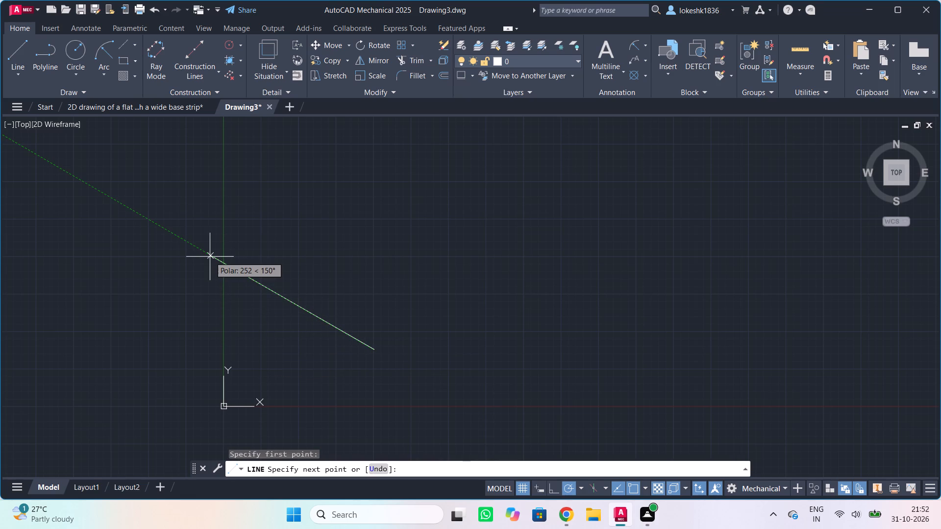
text(70)
key(Return)
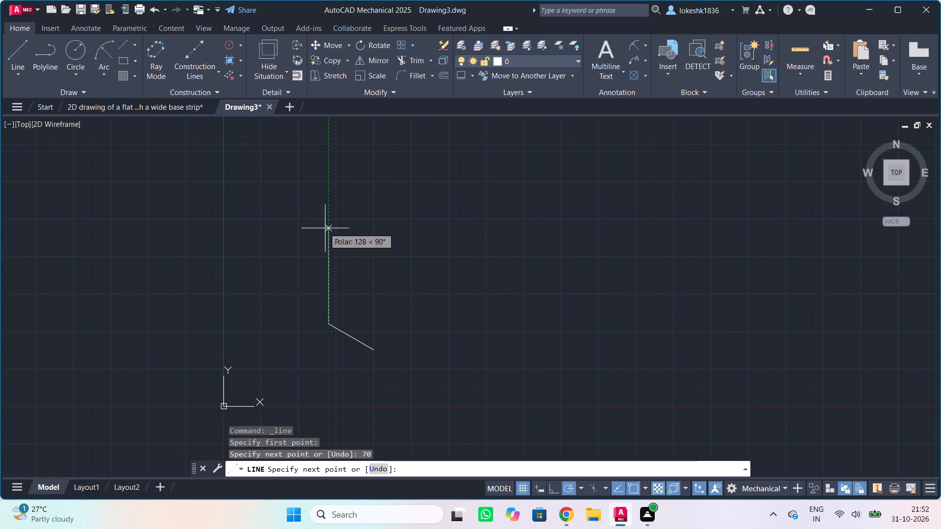
Continue the line from the lower edge's far end with a 30 mm vertical edge going up at 90°.
scroll(329, 269, up, 2)
middle_drag(345, 336, 324, 183)
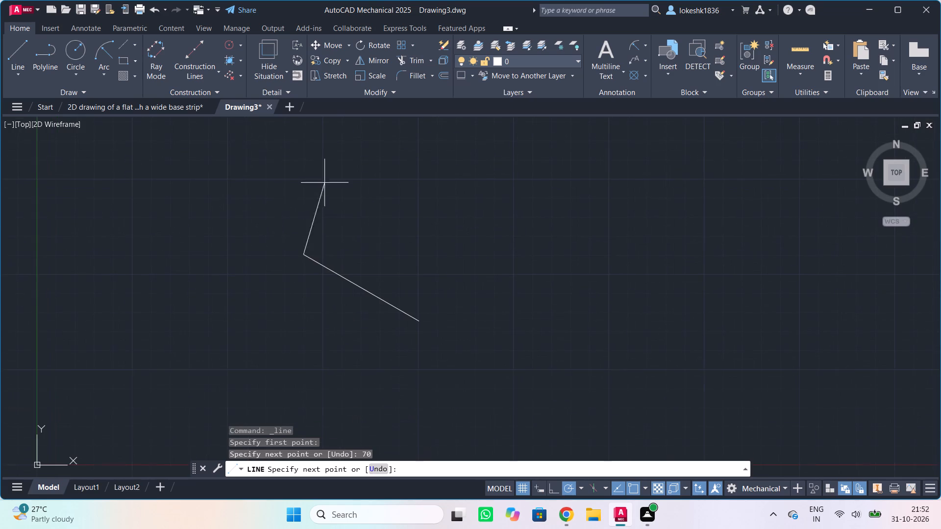
scroll(323, 231, up, 1)
middle_drag(323, 231, 321, 272)
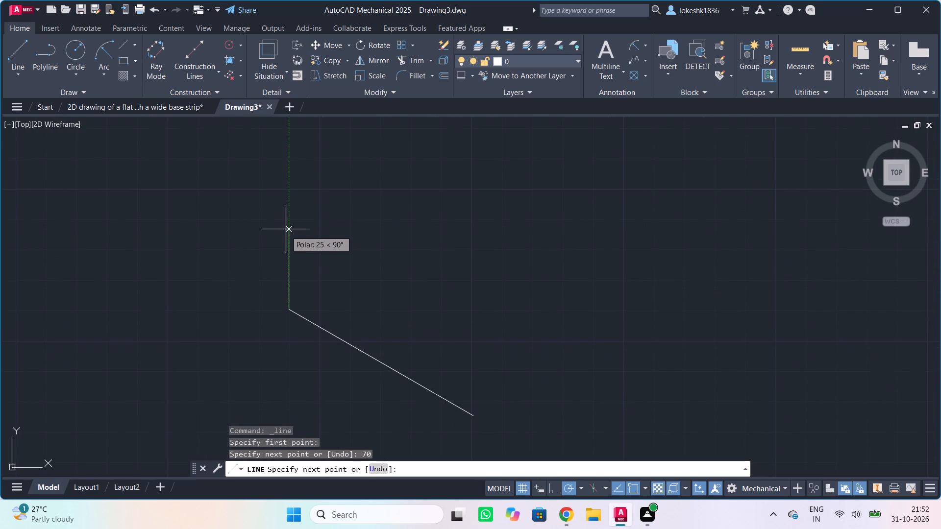
middle_drag(288, 217, 291, 242)
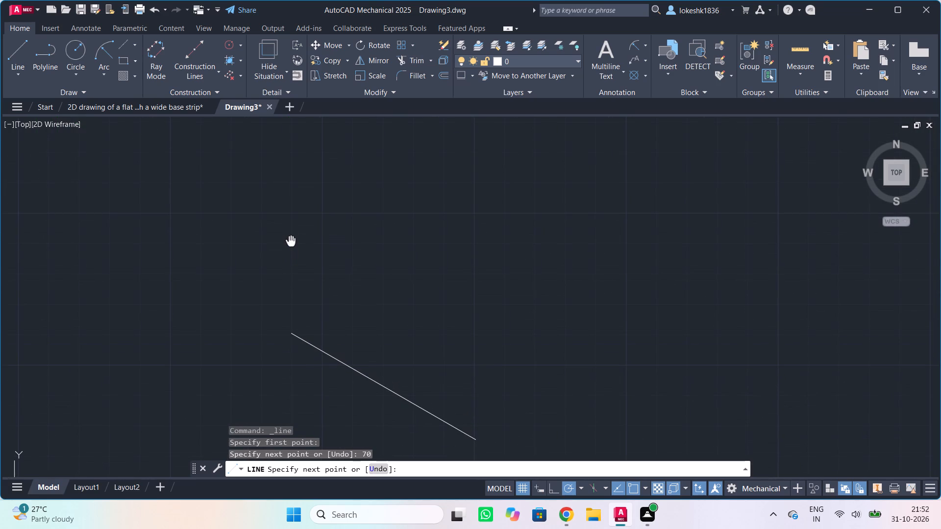
middle_drag(291, 242, 291, 242)
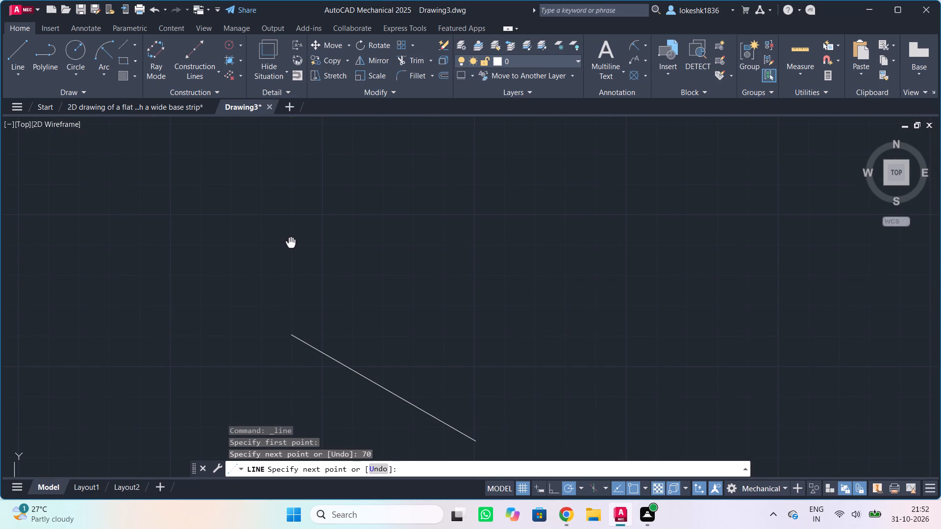
text(30)
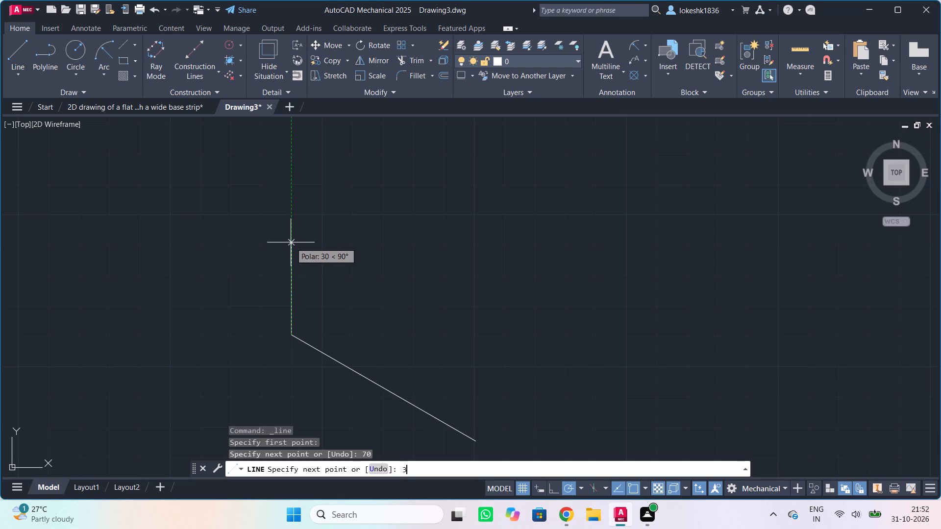
key(Return)
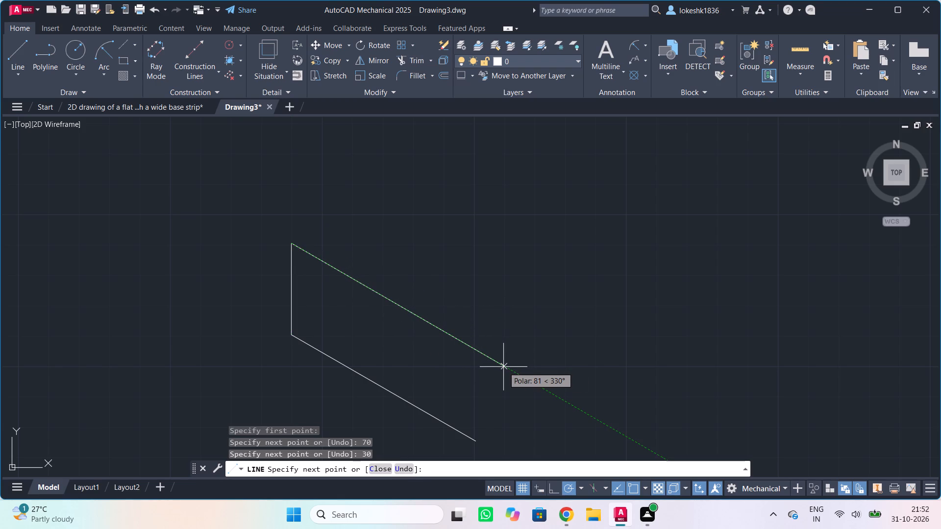
Draw the face's 70 mm upper edge at 330° and close the outline down to the starting point.
text(70)
key(Return)
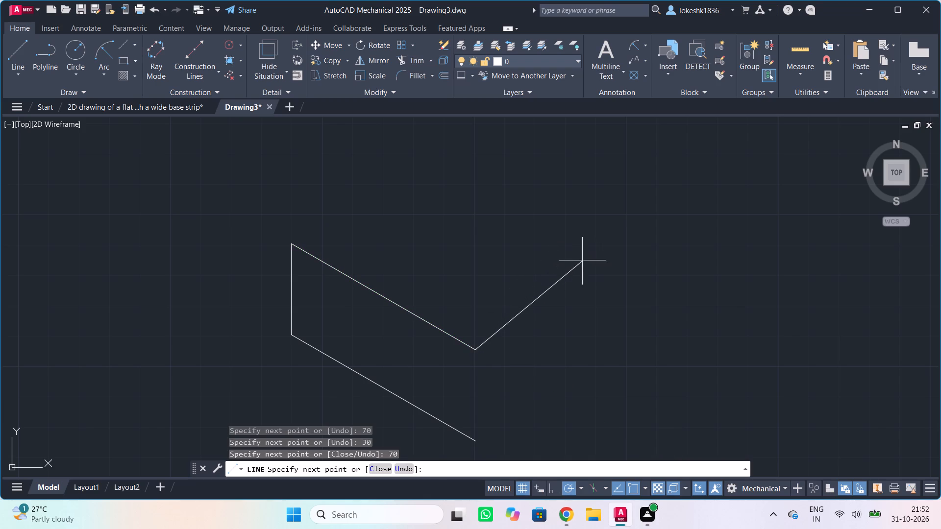
middle_drag(587, 276, 569, 294)
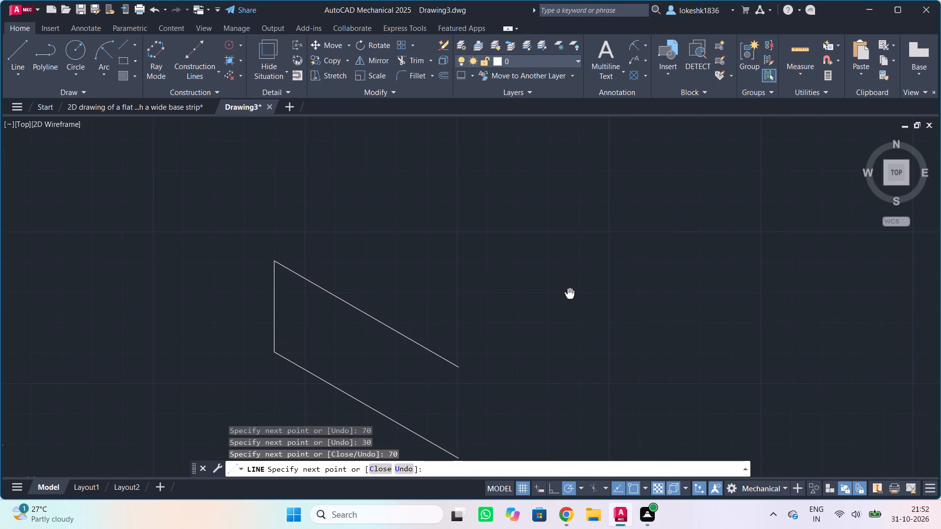
middle_drag(569, 294, 580, 283)
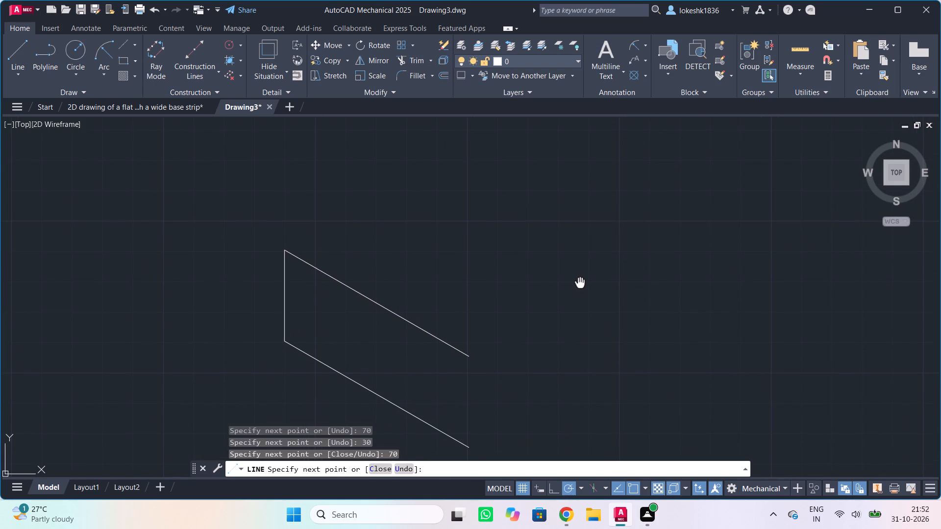
middle_drag(580, 283, 584, 282)
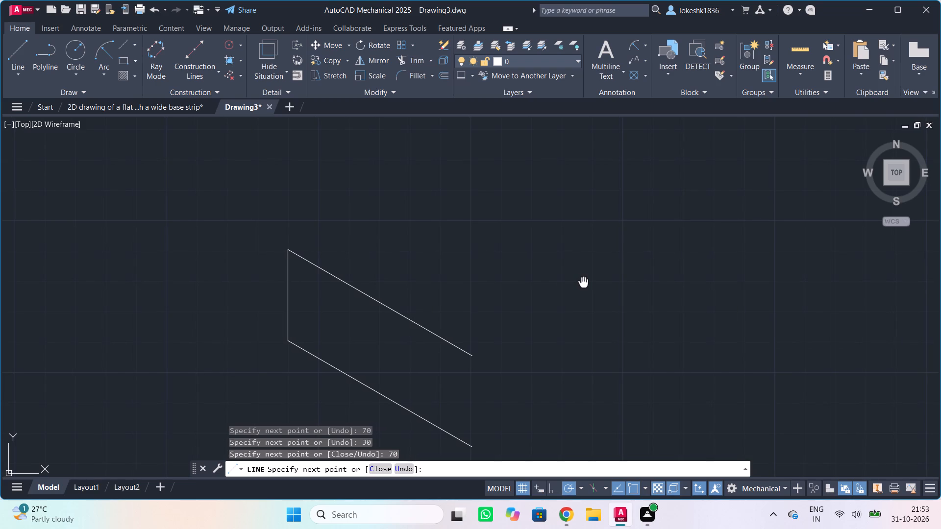
middle_drag(584, 282, 591, 273)
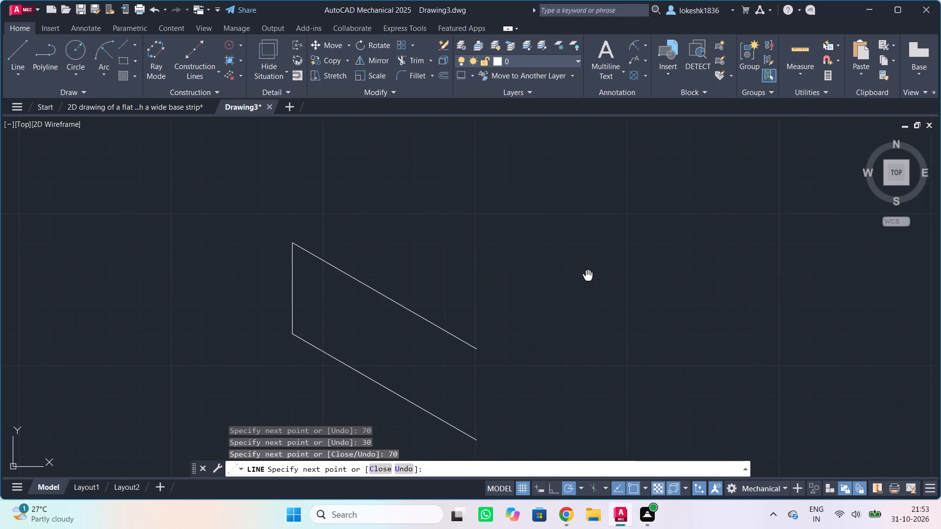
middle_drag(591, 273, 597, 278)
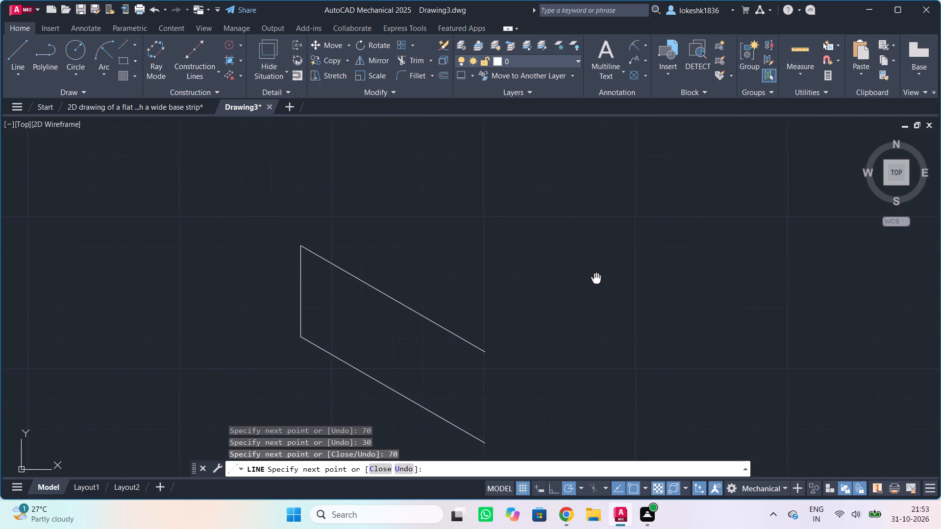
middle_drag(597, 278, 642, 334)
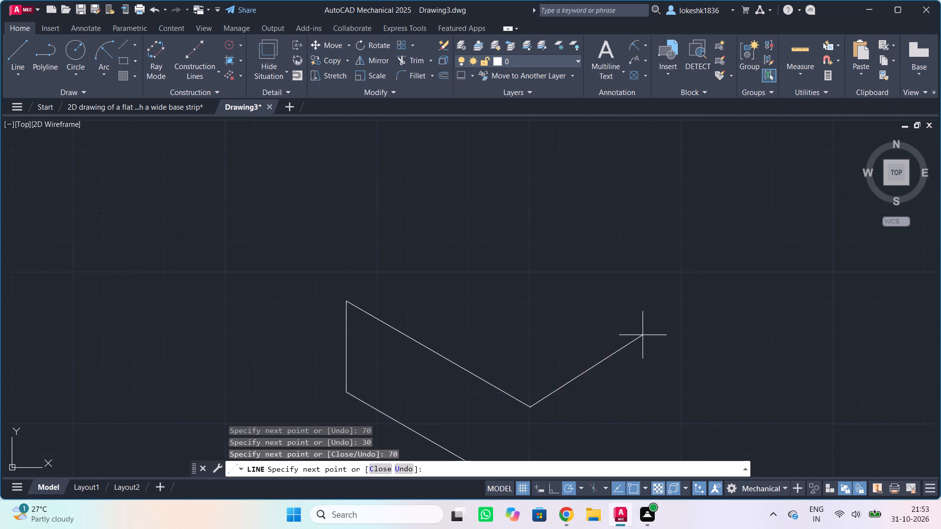
scroll(590, 331, down, 1)
middle_drag(590, 331, 609, 283)
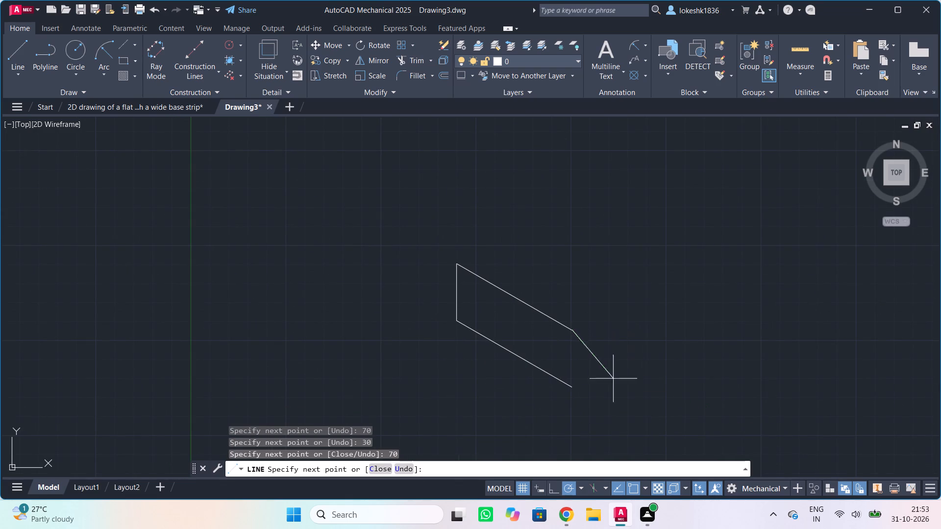
click(572, 385)
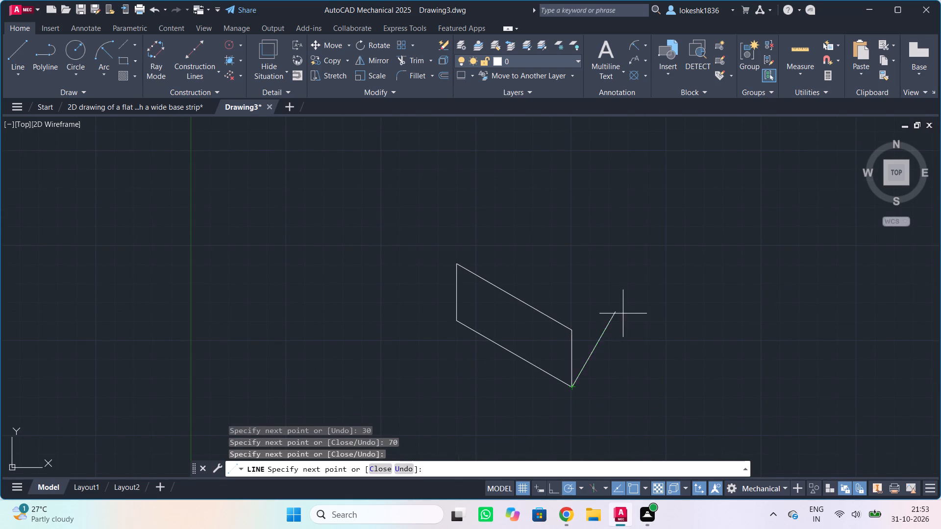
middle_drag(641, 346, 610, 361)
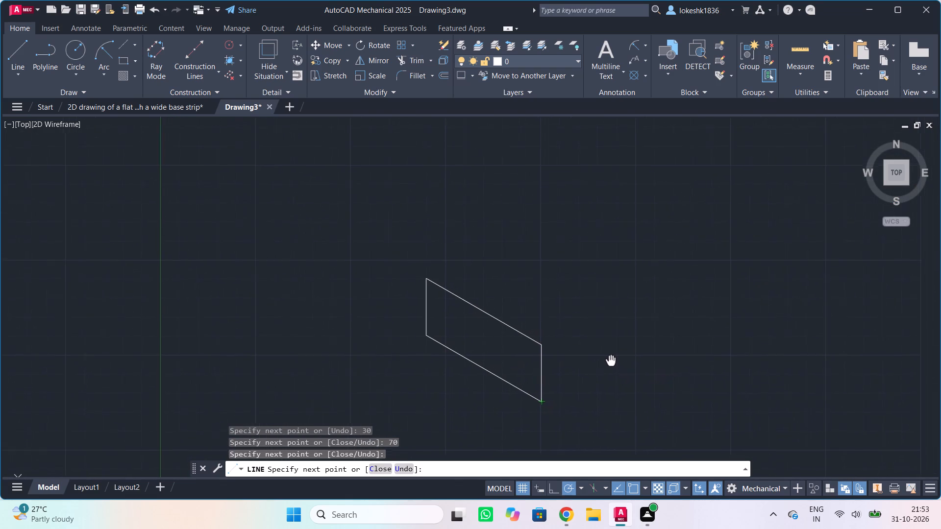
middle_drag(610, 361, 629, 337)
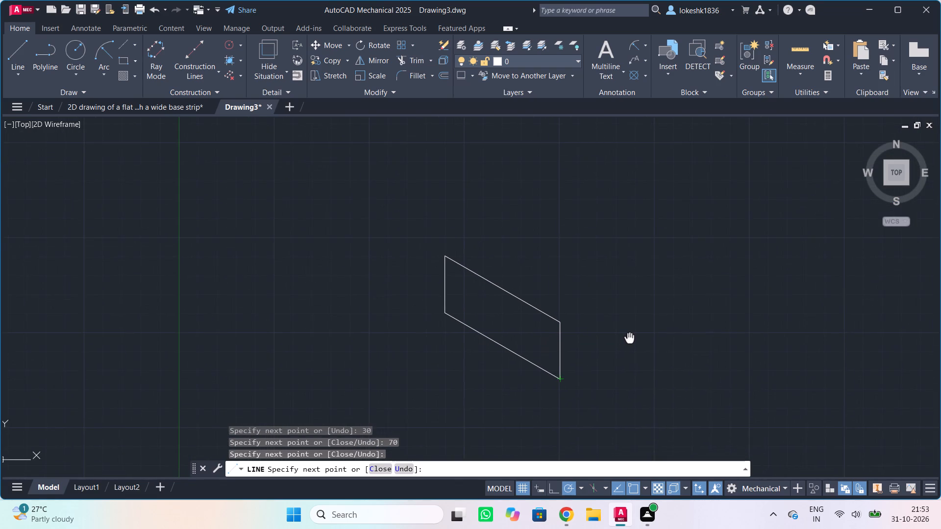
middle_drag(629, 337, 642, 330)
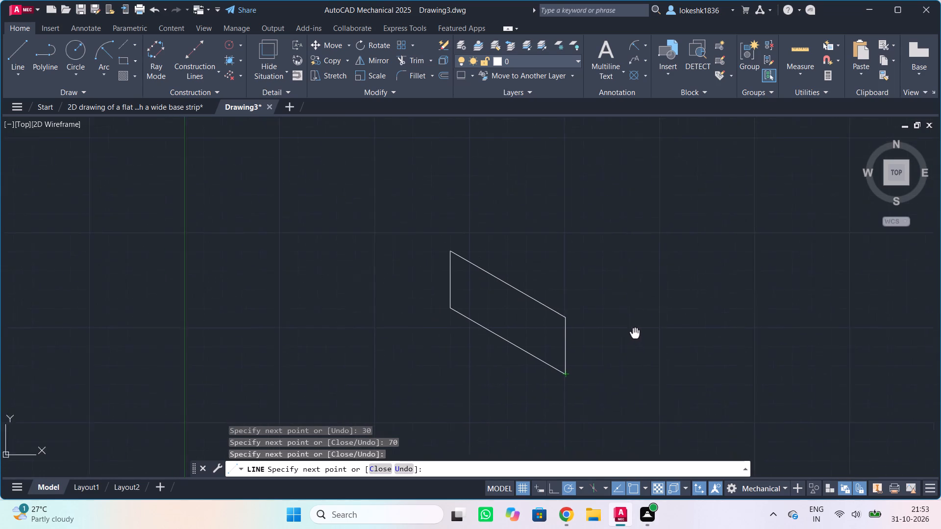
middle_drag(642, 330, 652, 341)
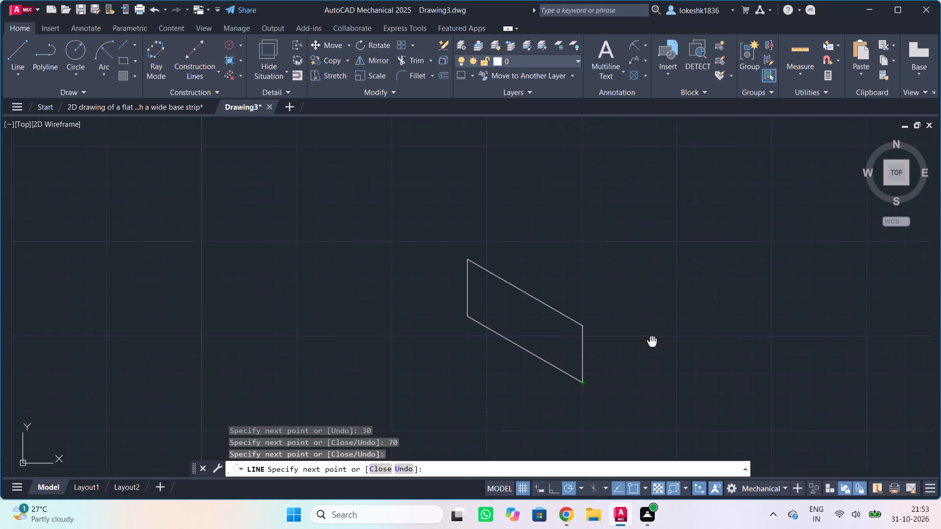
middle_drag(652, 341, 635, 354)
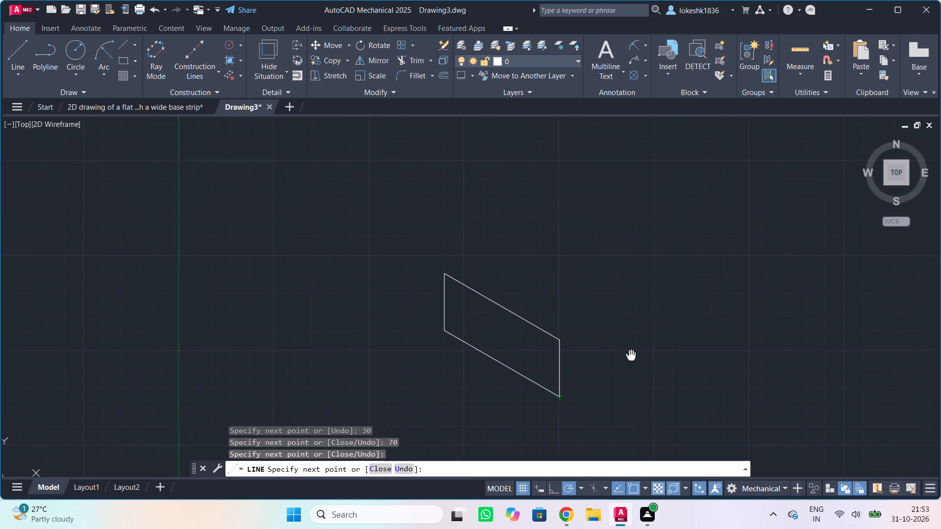
Outline the adjoining isometric face with a 60 mm lower edge at 30°, a 30 mm vertical edge, and an upper edge back to the shared corner.
middle_drag(635, 354, 630, 358)
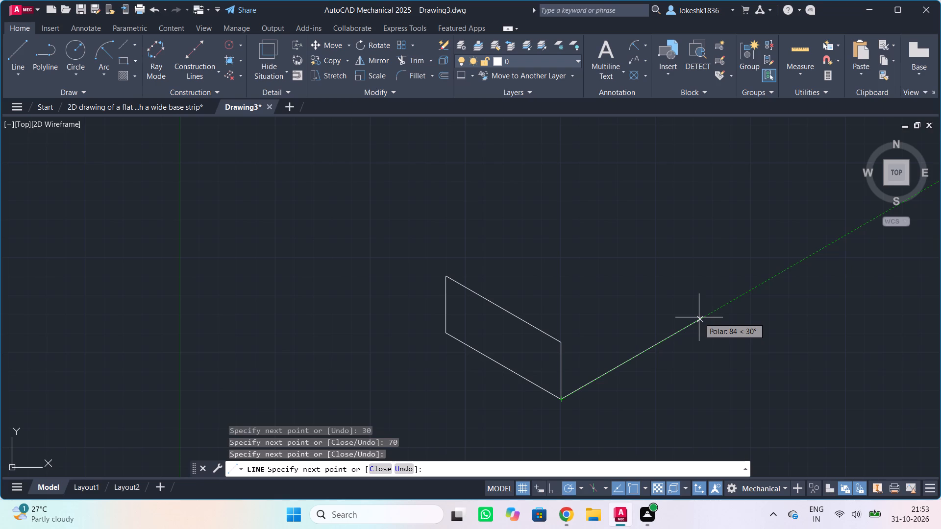
text(60)
key(Return)
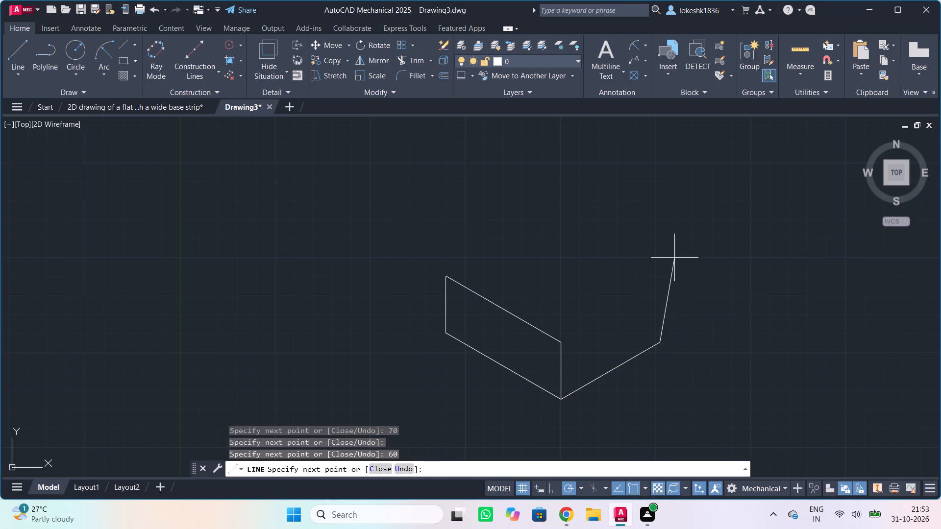
text(30)
key(Return)
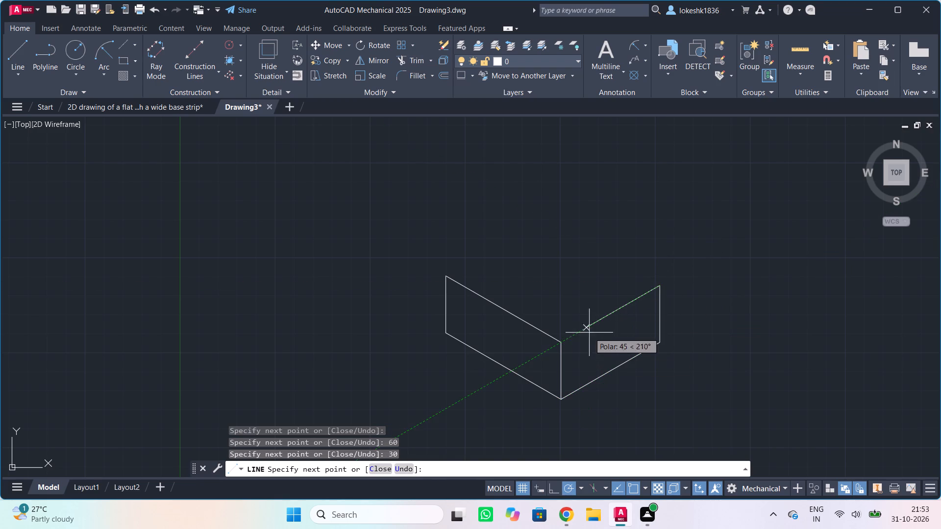
click(564, 343)
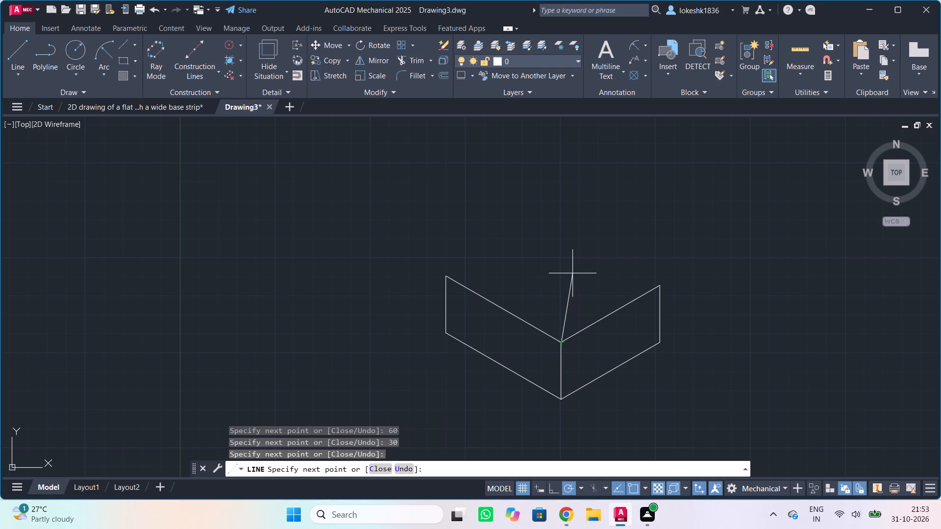
key(Escape)
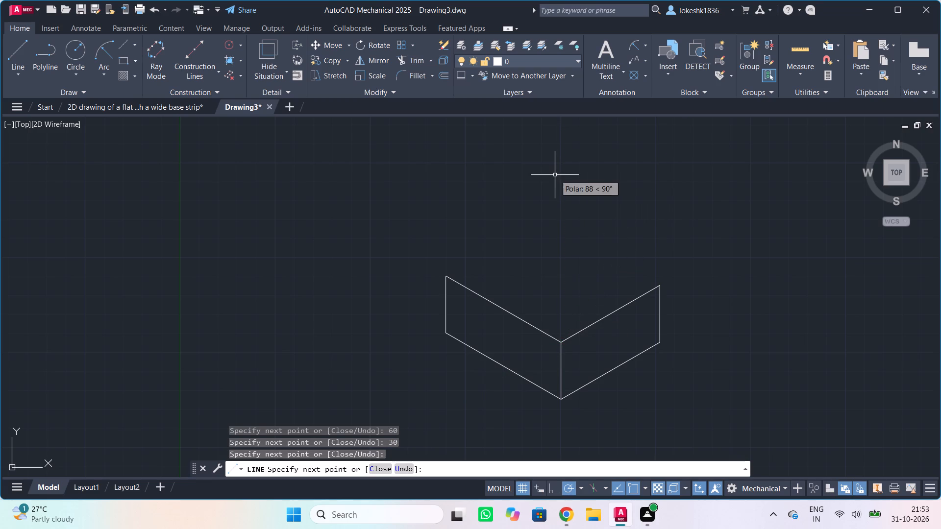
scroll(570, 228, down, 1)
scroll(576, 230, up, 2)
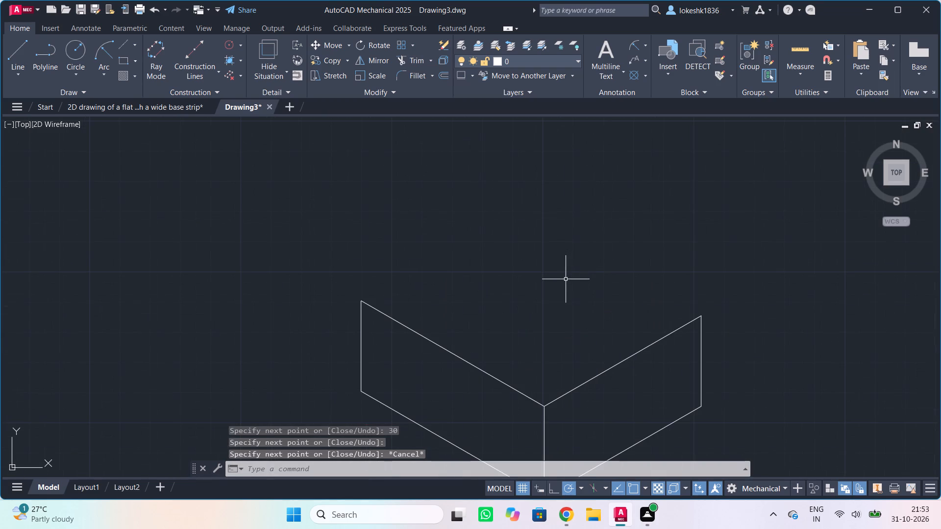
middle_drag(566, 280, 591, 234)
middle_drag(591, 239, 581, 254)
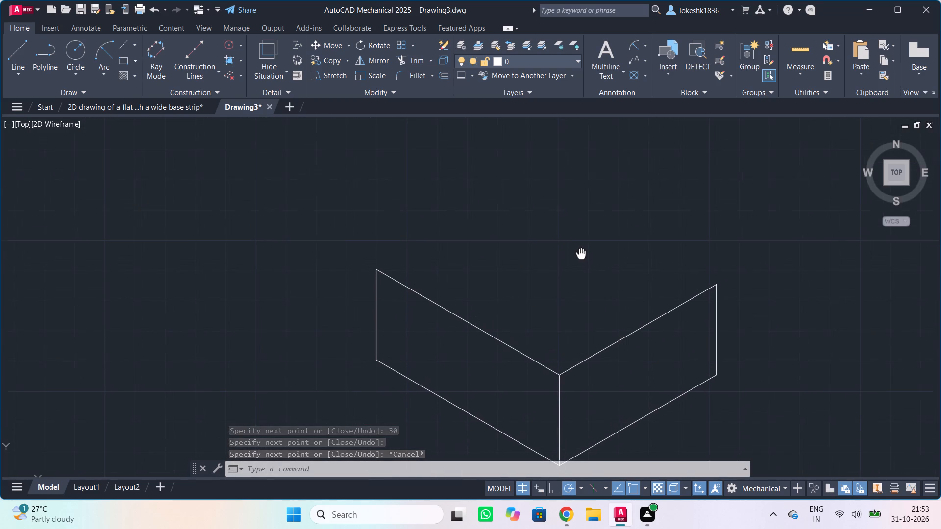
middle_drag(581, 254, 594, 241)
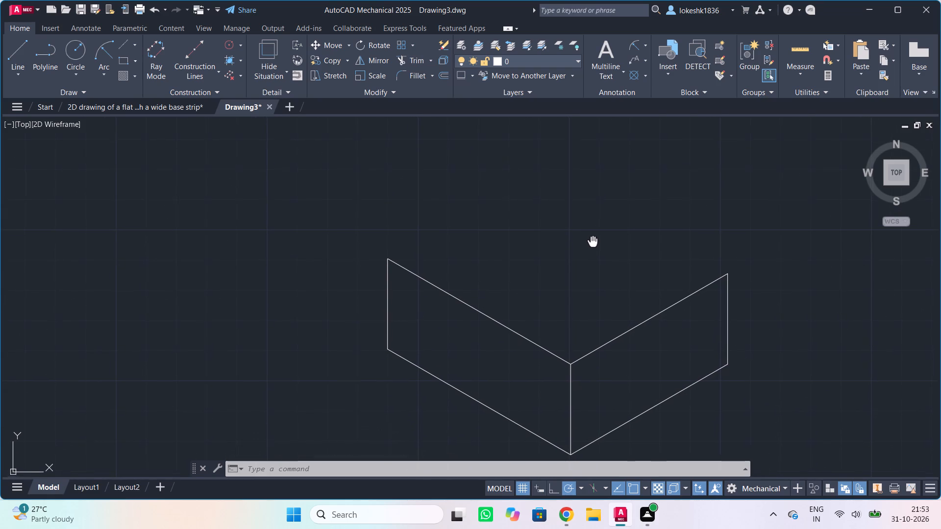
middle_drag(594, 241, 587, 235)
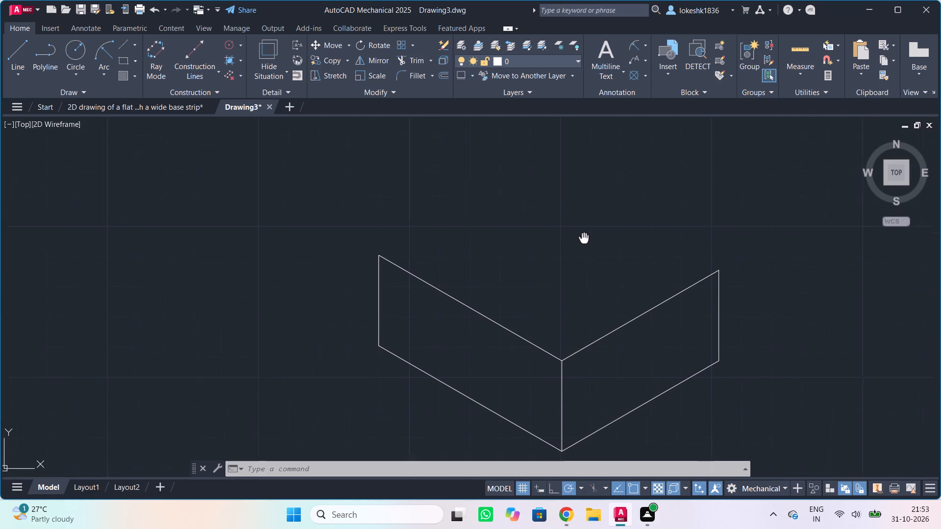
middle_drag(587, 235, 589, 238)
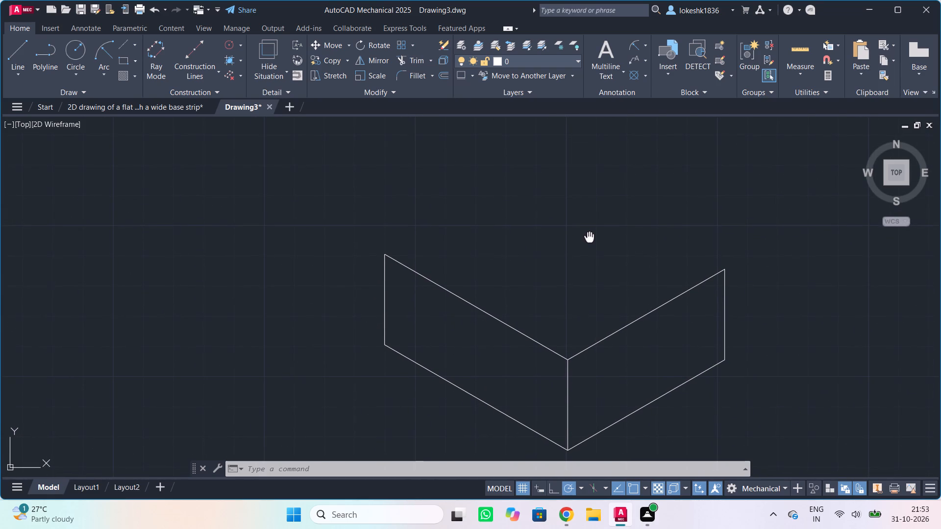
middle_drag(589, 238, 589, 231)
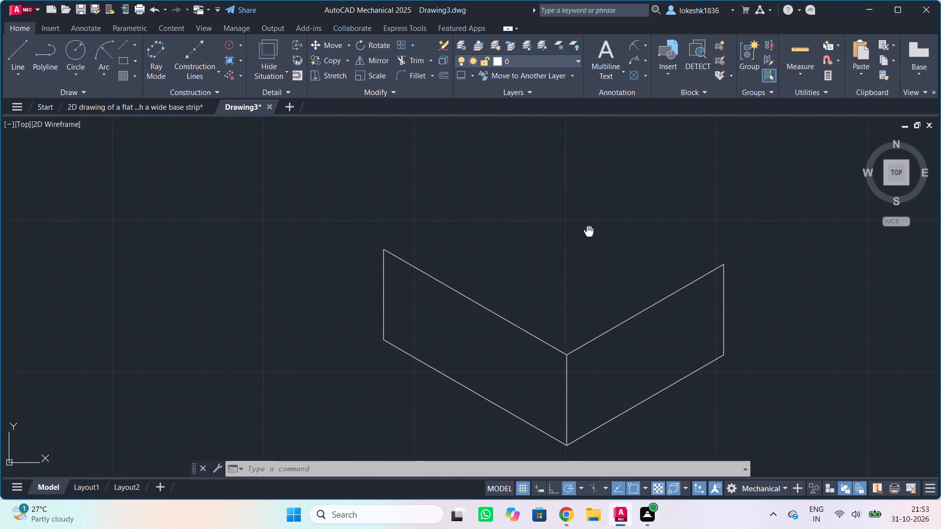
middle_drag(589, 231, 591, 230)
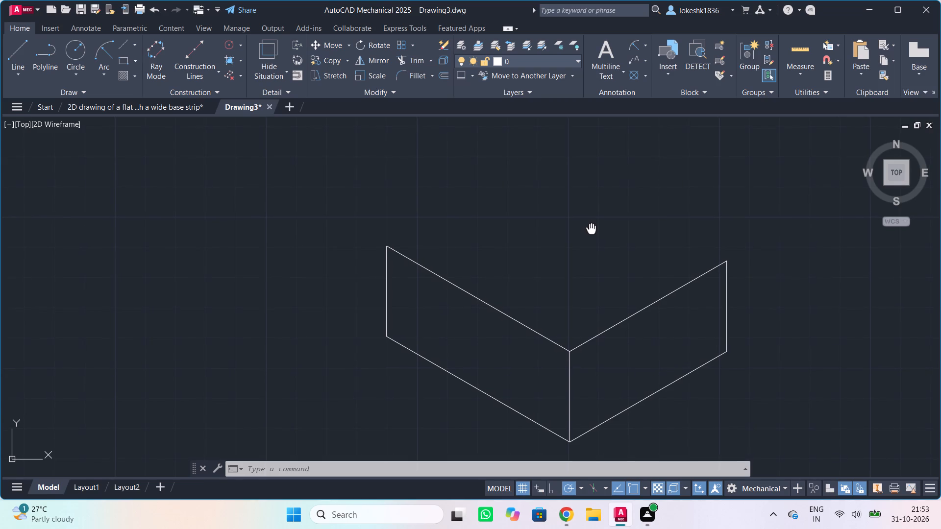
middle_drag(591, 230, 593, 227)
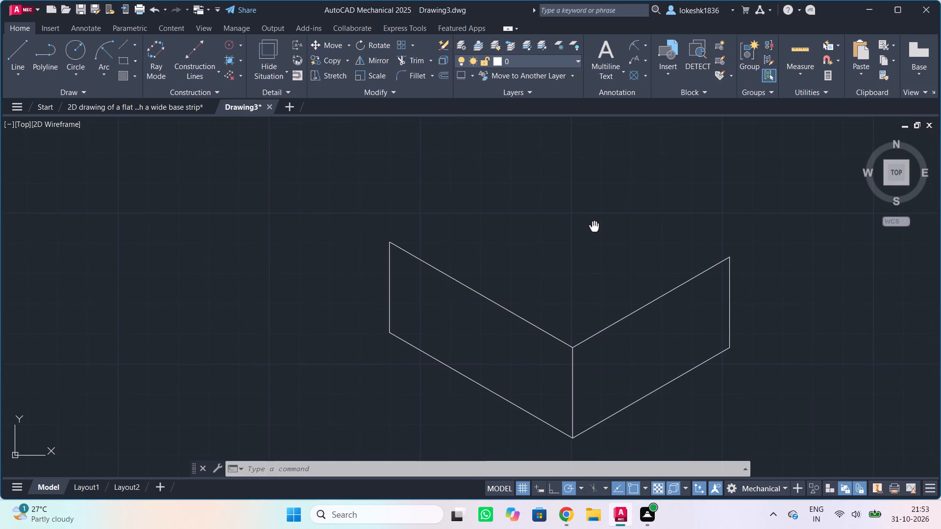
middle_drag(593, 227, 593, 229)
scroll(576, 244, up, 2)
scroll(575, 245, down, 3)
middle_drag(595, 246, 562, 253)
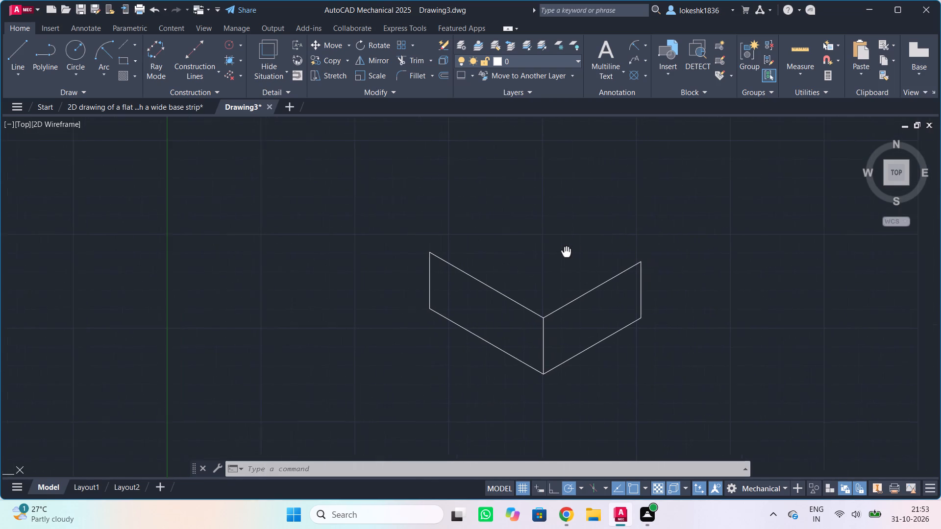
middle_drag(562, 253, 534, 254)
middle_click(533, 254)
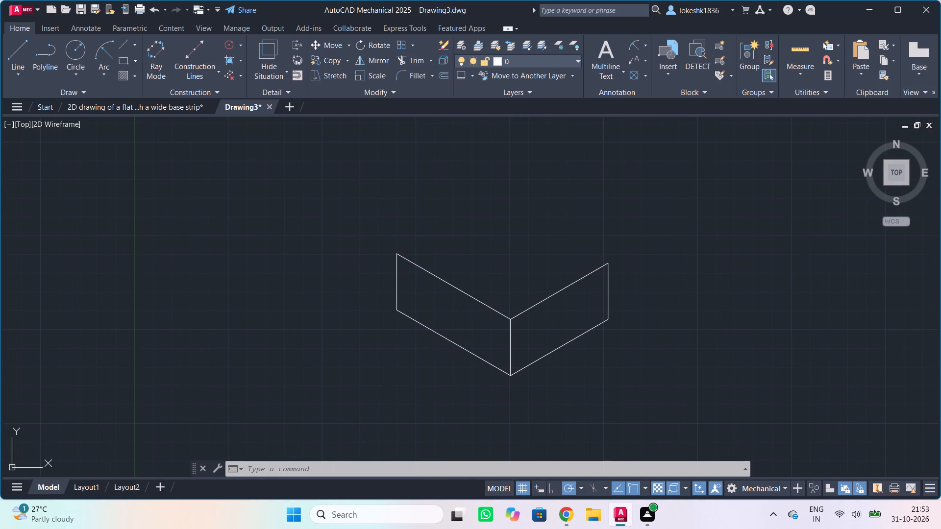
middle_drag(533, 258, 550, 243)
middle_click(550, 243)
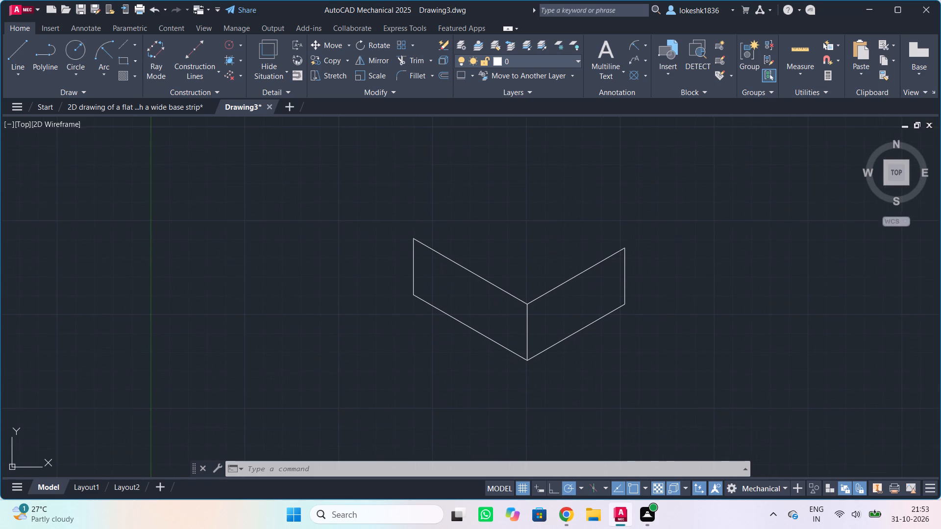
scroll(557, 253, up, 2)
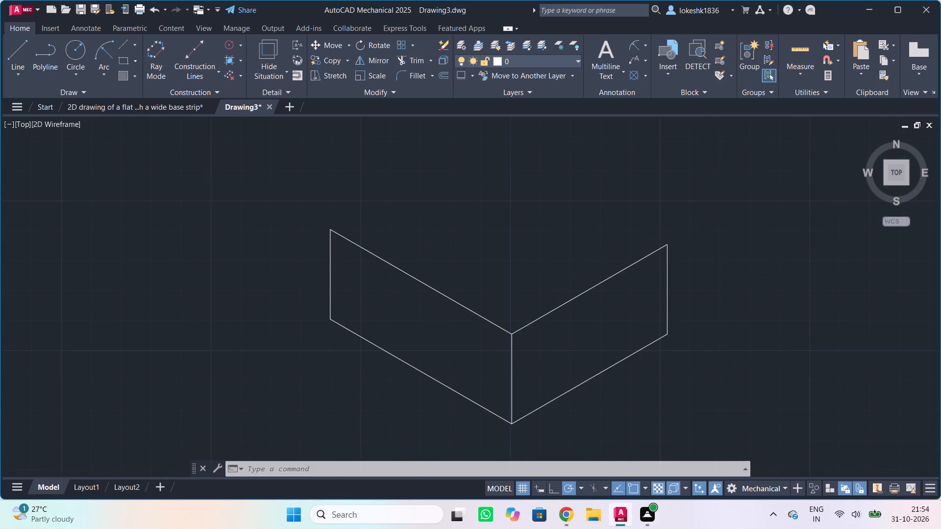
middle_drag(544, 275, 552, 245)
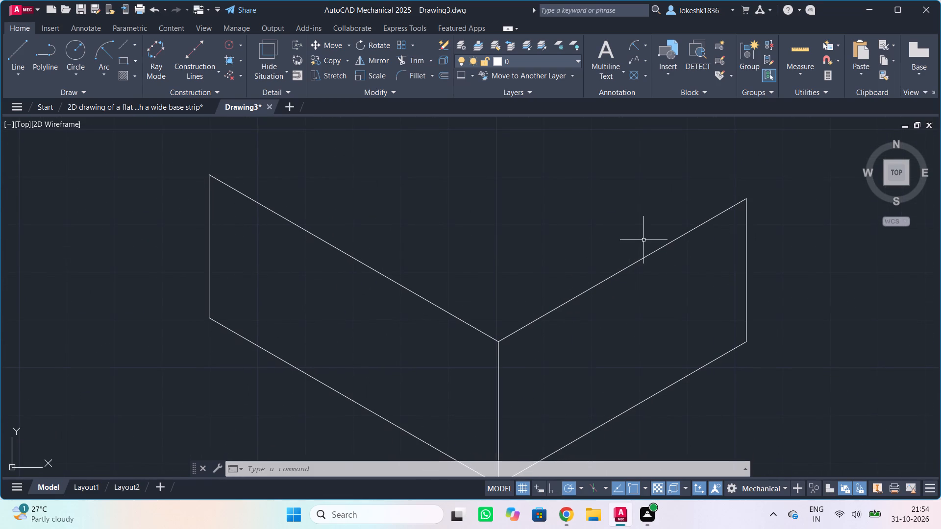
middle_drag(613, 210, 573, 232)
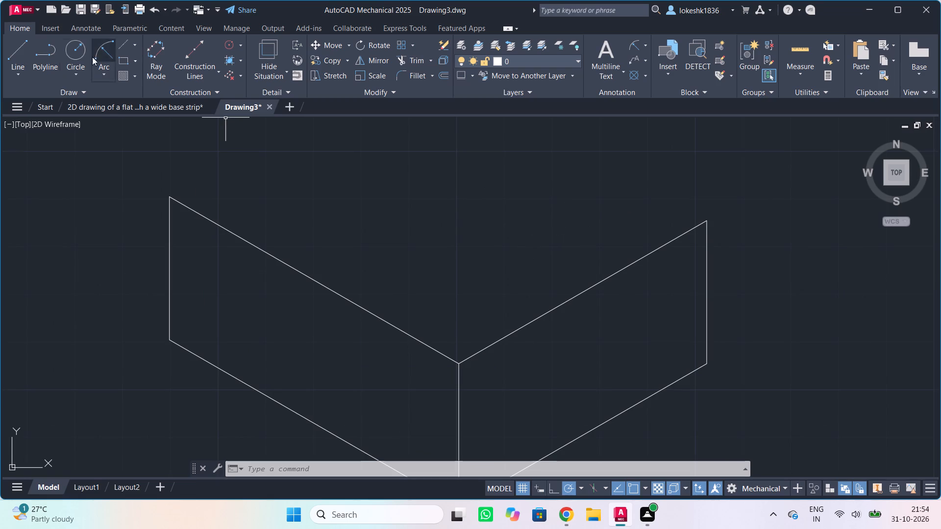
Draw a 15 mm line from the midpoint of the 60 mm face's upper edge along that edge toward its outer corner.
click(17, 50)
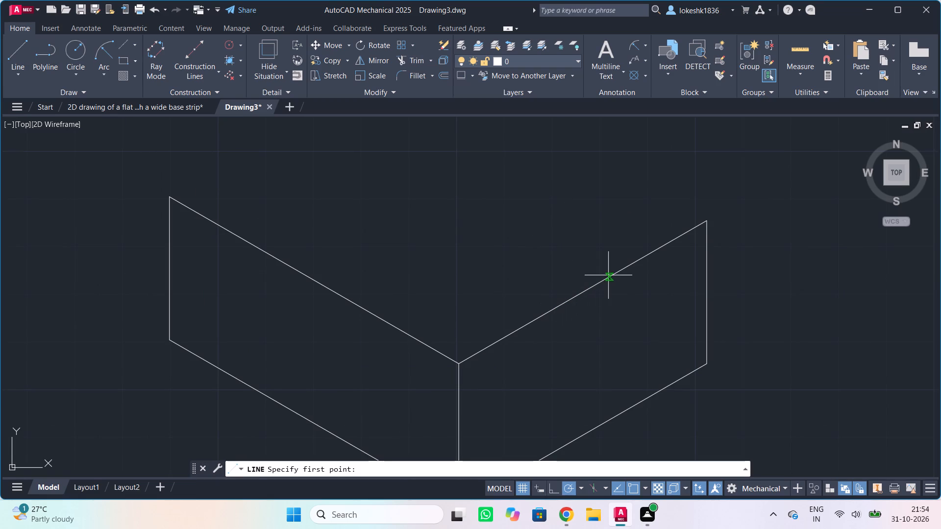
click(586, 291)
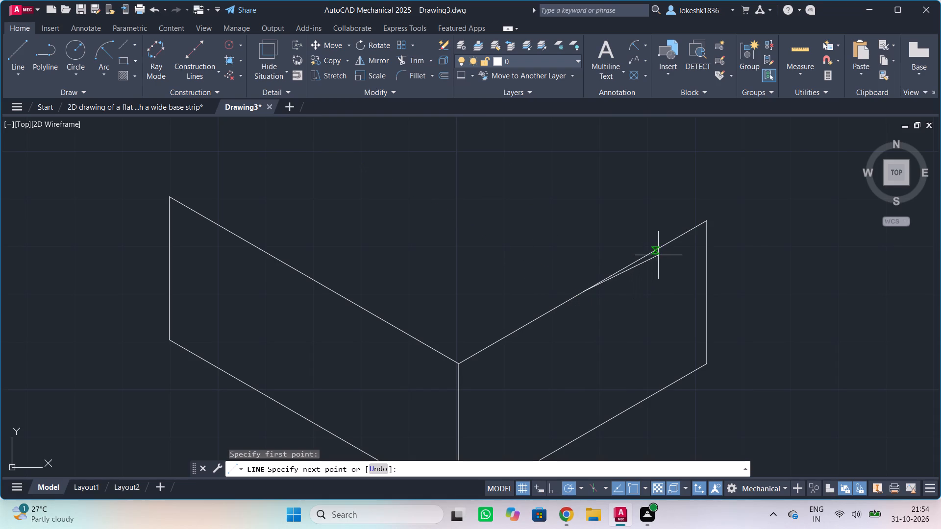
middle_drag(651, 254, 630, 276)
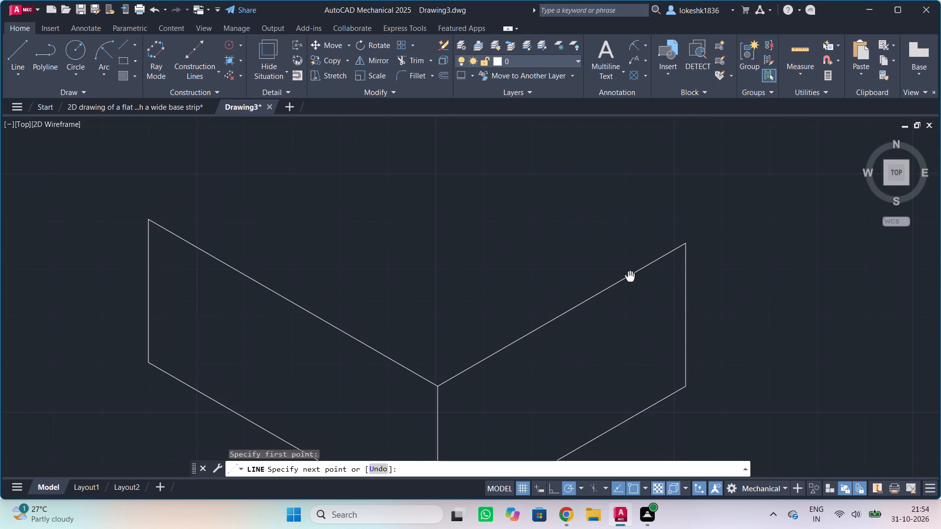
middle_drag(630, 276, 652, 265)
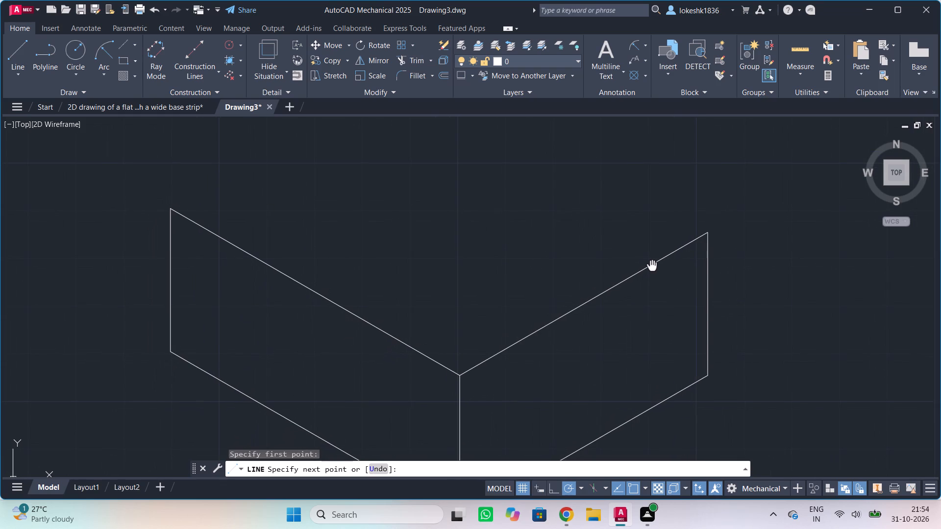
middle_drag(652, 265, 653, 266)
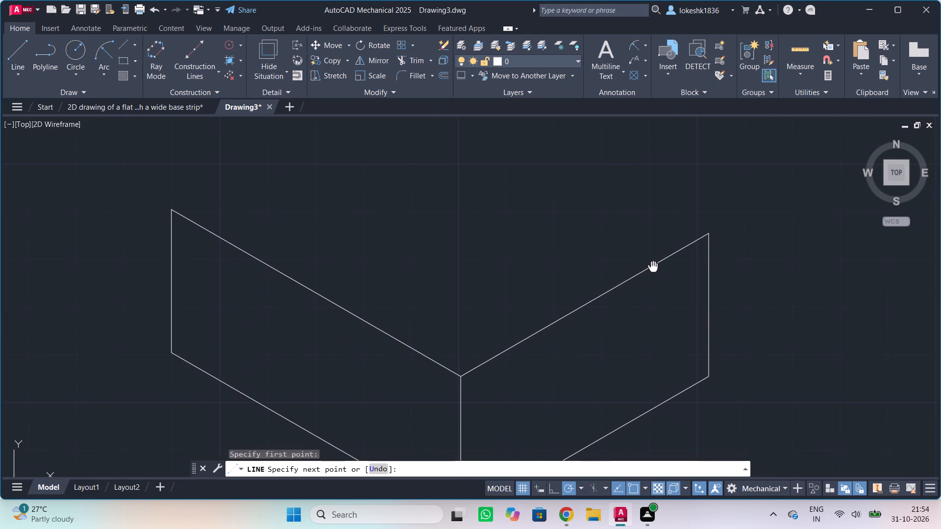
middle_drag(653, 266, 665, 262)
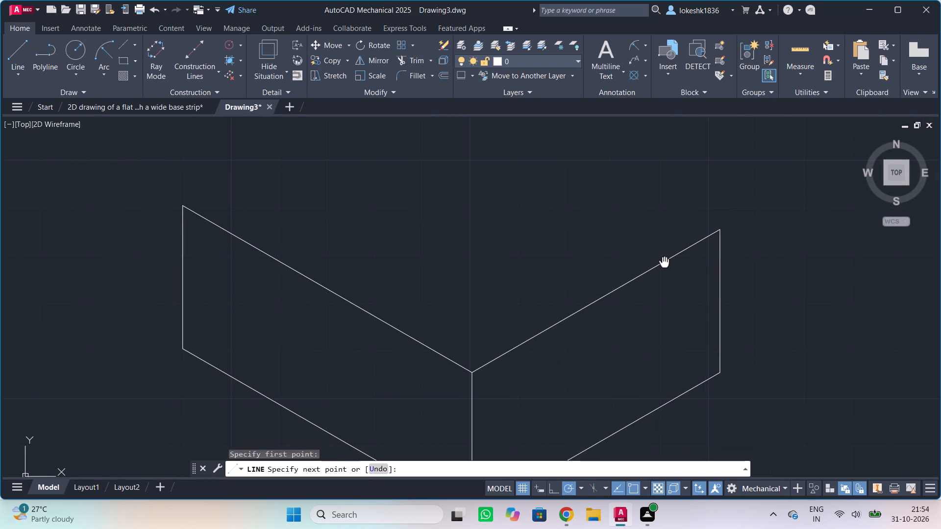
middle_drag(665, 262, 666, 262)
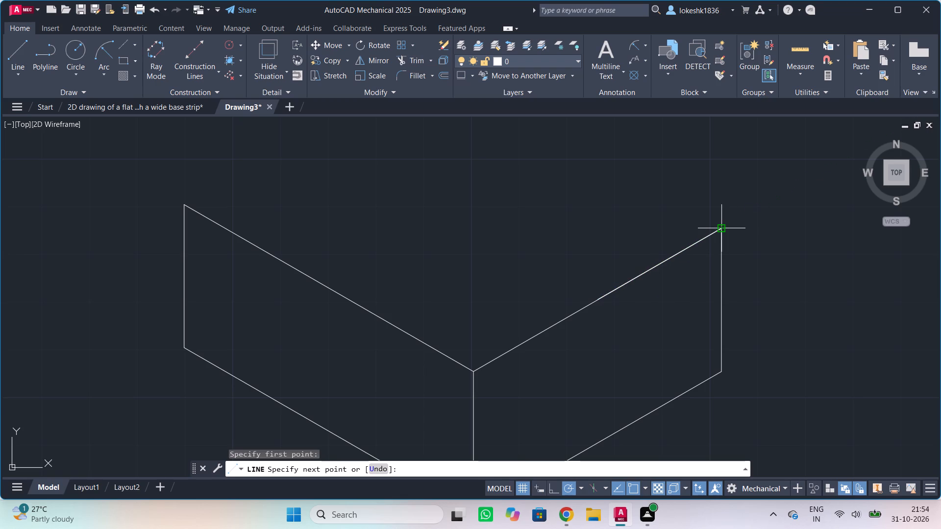
middle_drag(718, 230, 716, 236)
scroll(718, 230, up, 1)
middle_drag(716, 236, 779, 192)
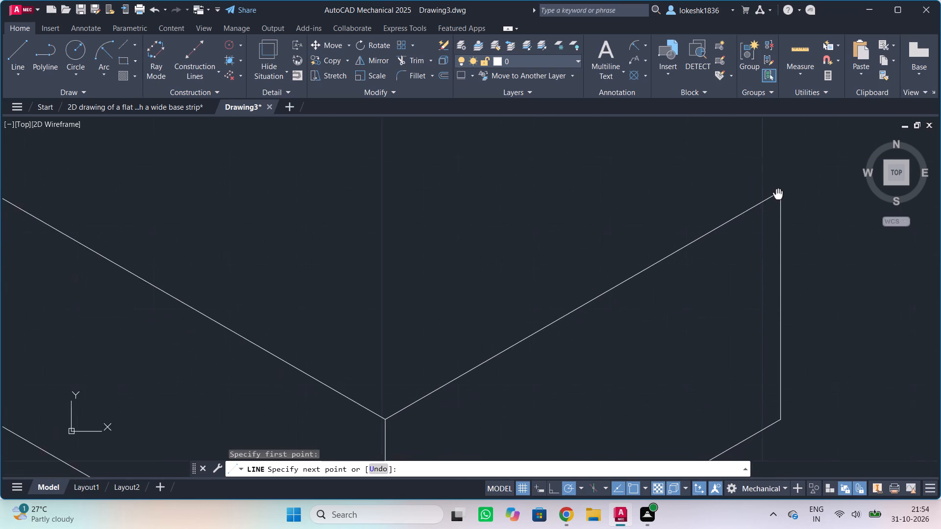
middle_drag(779, 192, 769, 195)
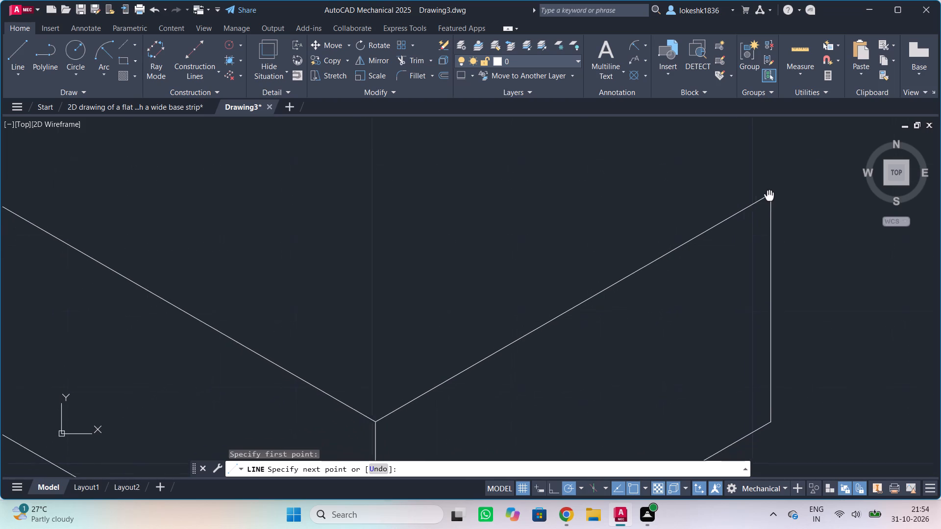
middle_drag(769, 195, 776, 190)
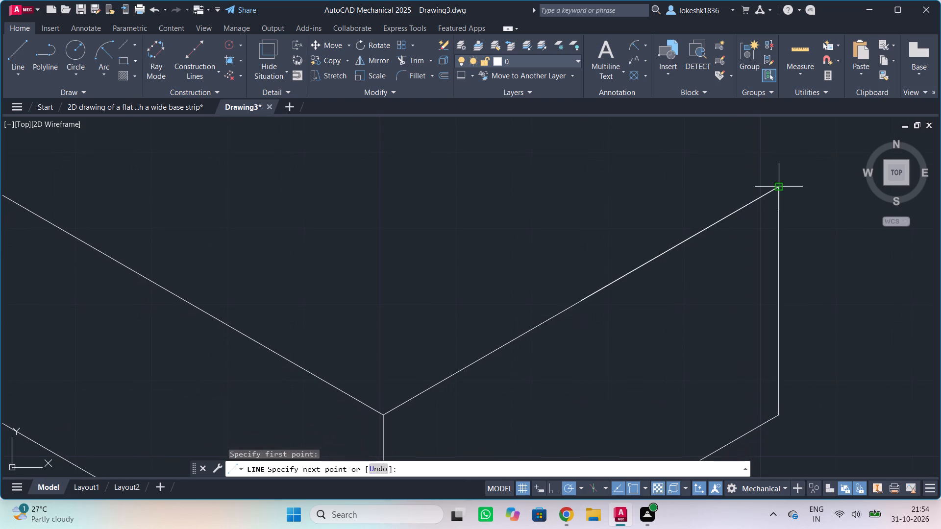
text(15)
key(Return)
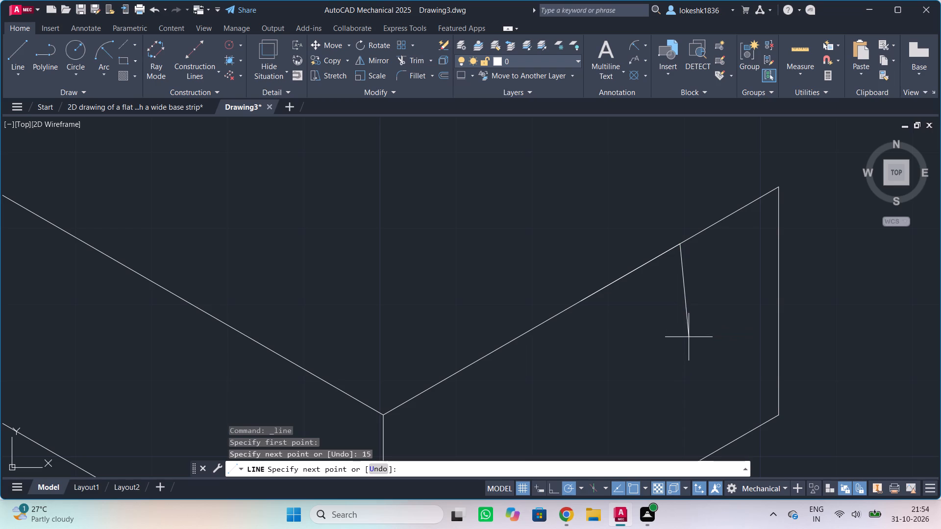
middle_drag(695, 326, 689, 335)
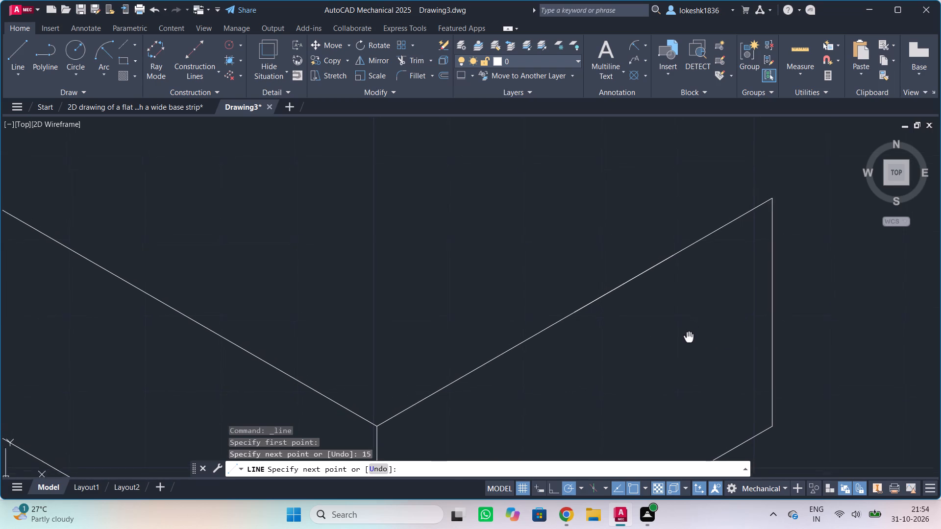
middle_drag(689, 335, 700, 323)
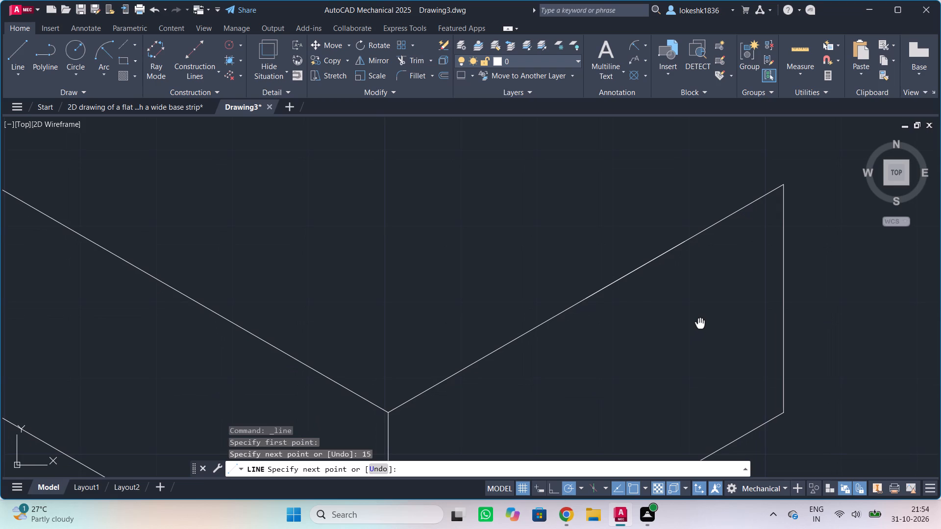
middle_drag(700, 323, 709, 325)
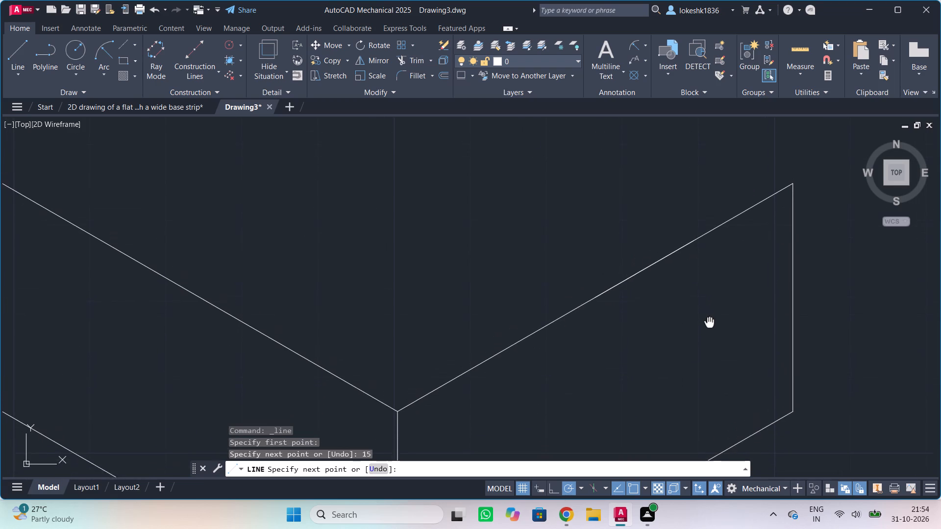
Erase the 15 mm line lying along the 60 mm face's upper edge.
middle_drag(709, 325, 699, 308)
key(Escape)
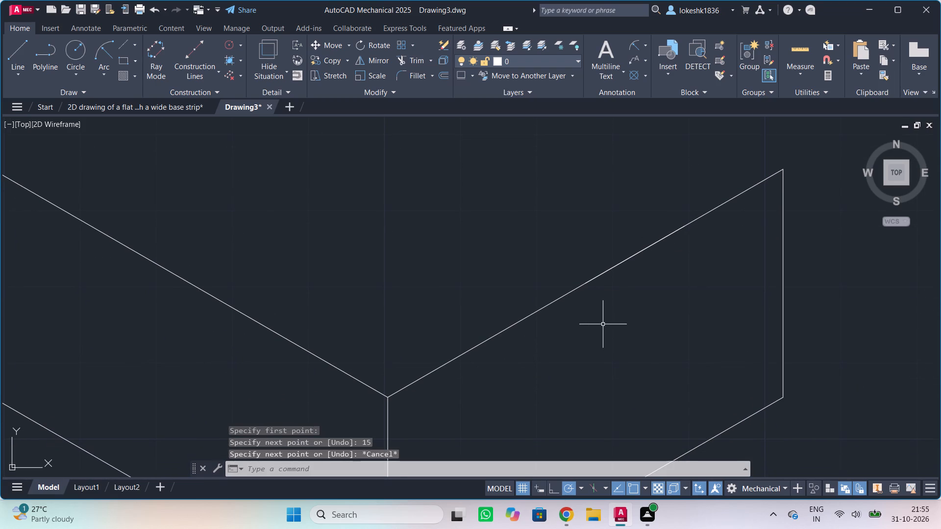
scroll(584, 324, up, 1)
scroll(583, 322, down, 2)
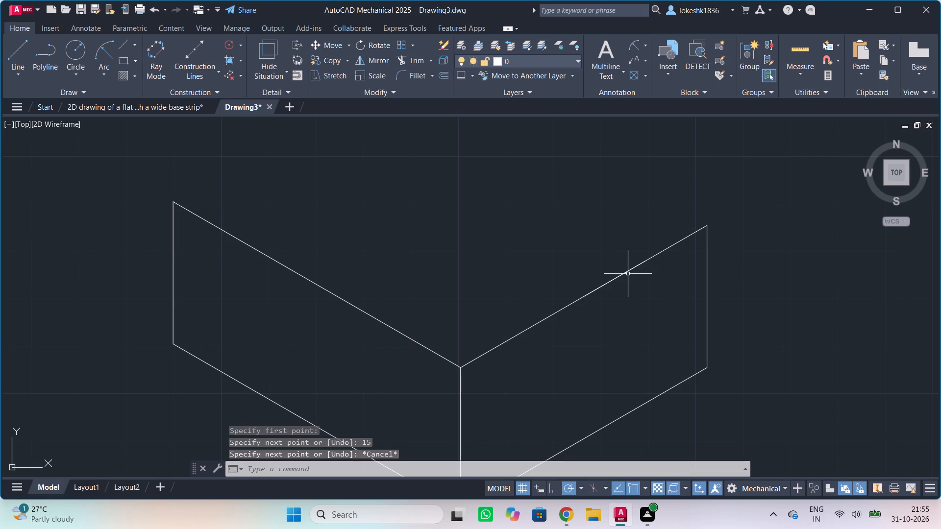
click(628, 274)
key(Delete)
Draw a vertical line from the midpoint of the 60 mm face's lower edge to the midpoint of its upper edge.
middle_drag(564, 255, 561, 246)
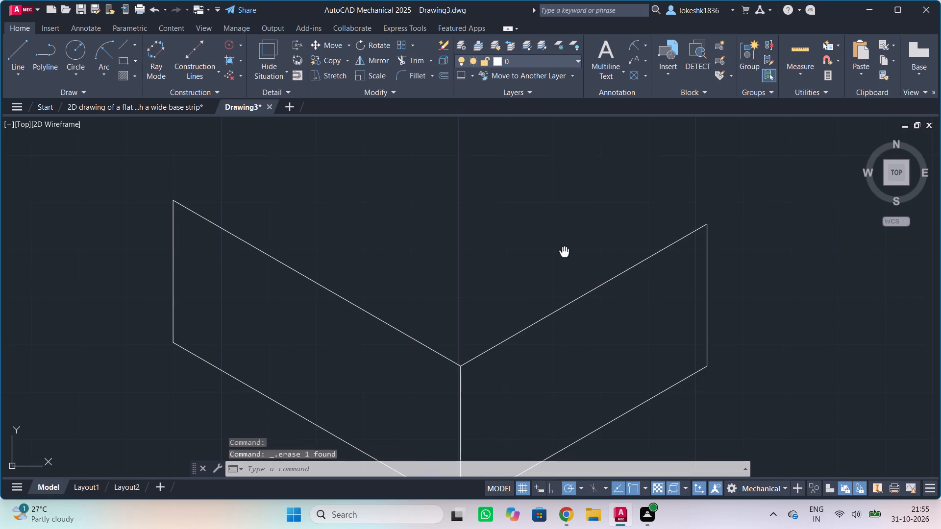
middle_drag(561, 246, 554, 233)
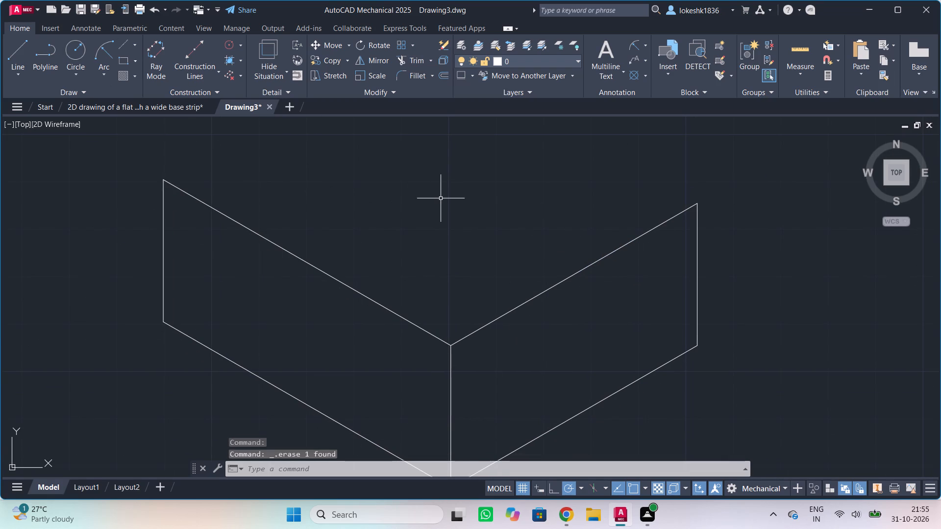
key(l)
key(Return)
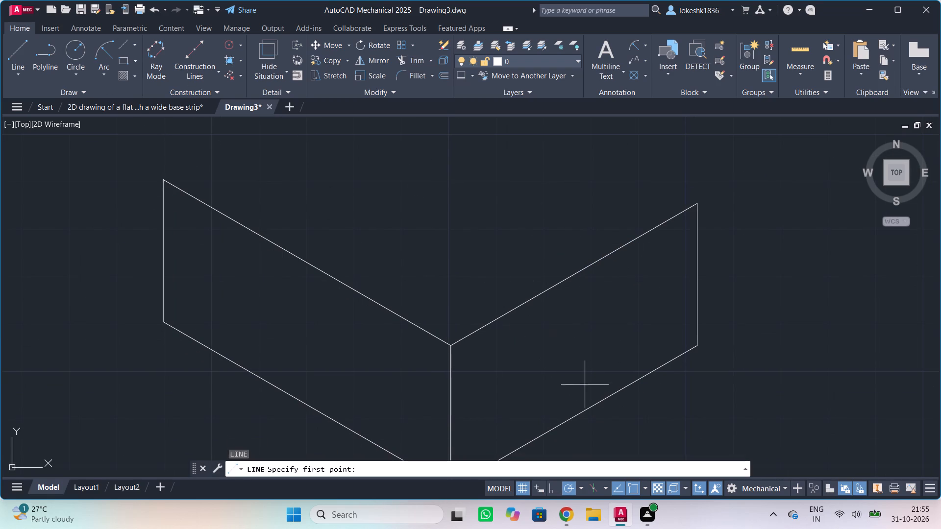
click(572, 420)
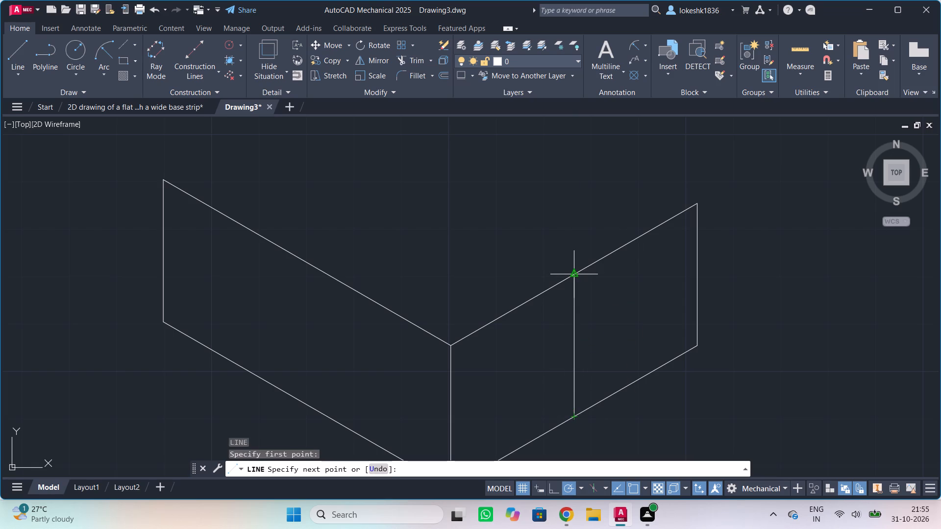
click(573, 276)
key(Escape)
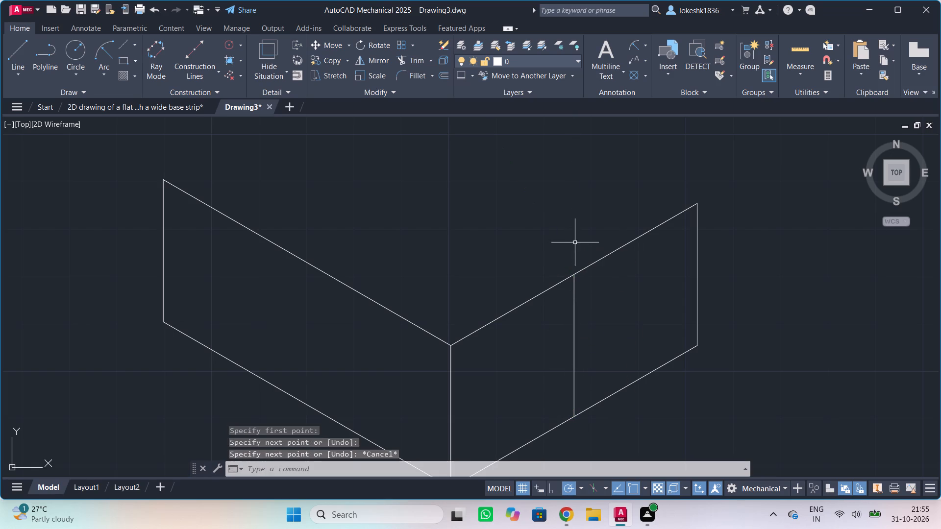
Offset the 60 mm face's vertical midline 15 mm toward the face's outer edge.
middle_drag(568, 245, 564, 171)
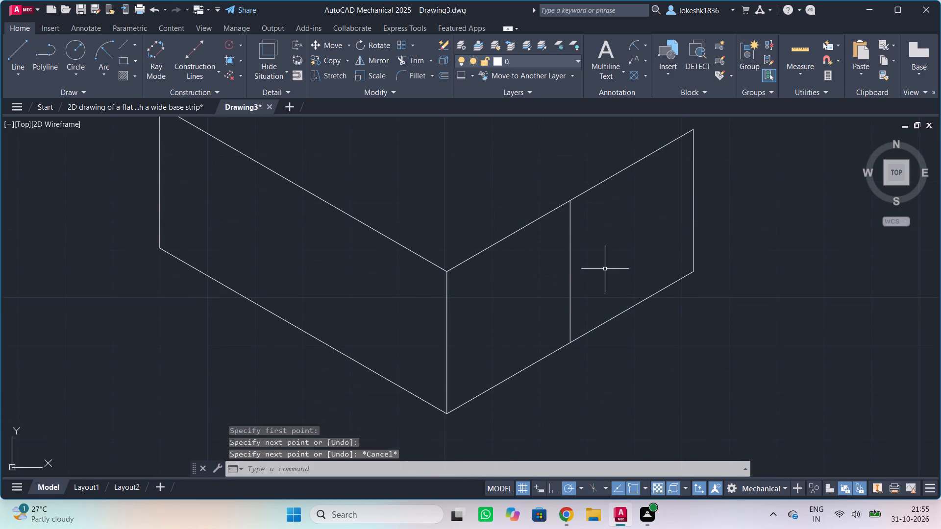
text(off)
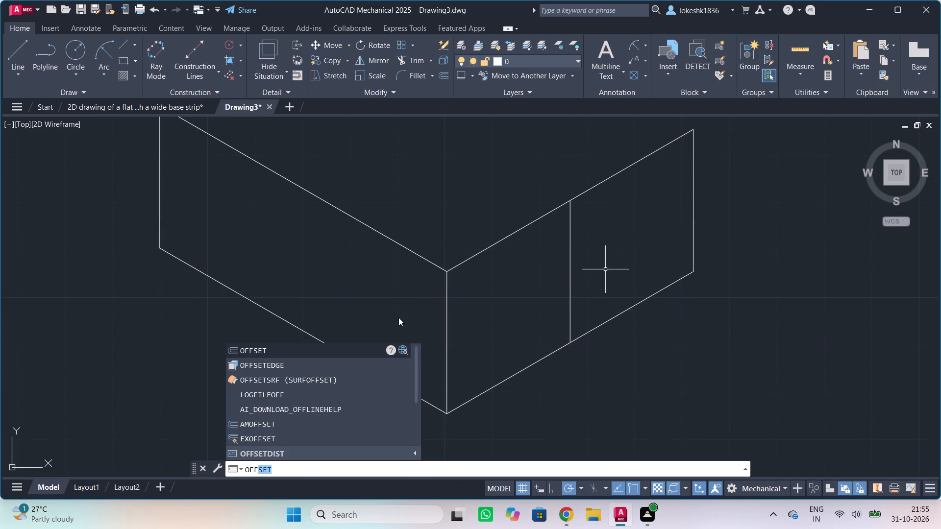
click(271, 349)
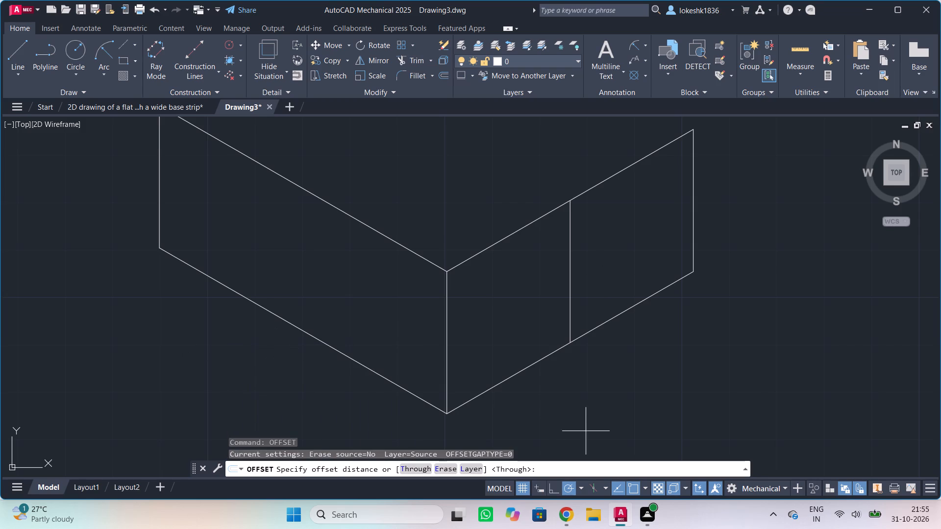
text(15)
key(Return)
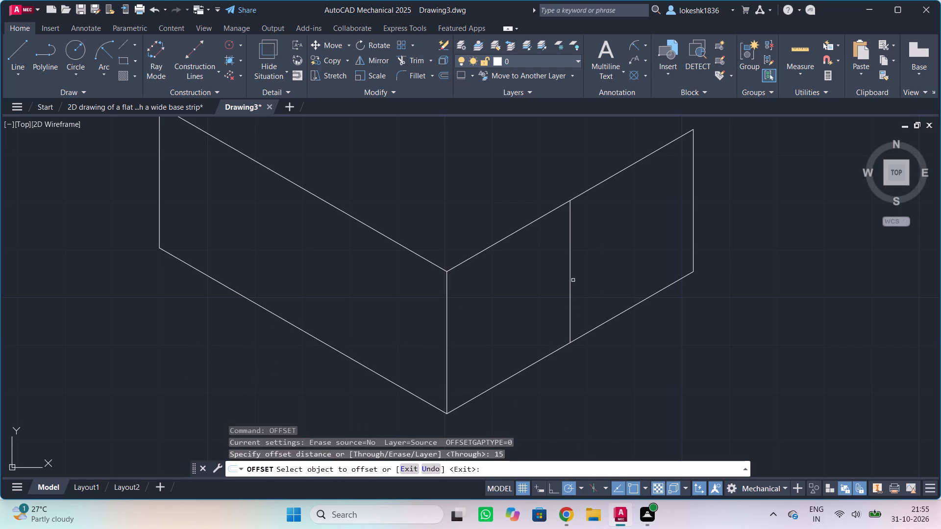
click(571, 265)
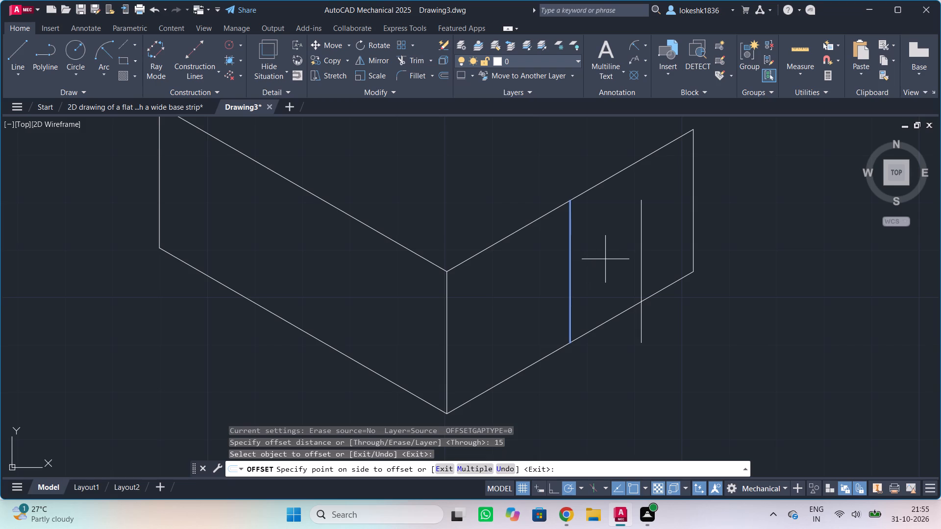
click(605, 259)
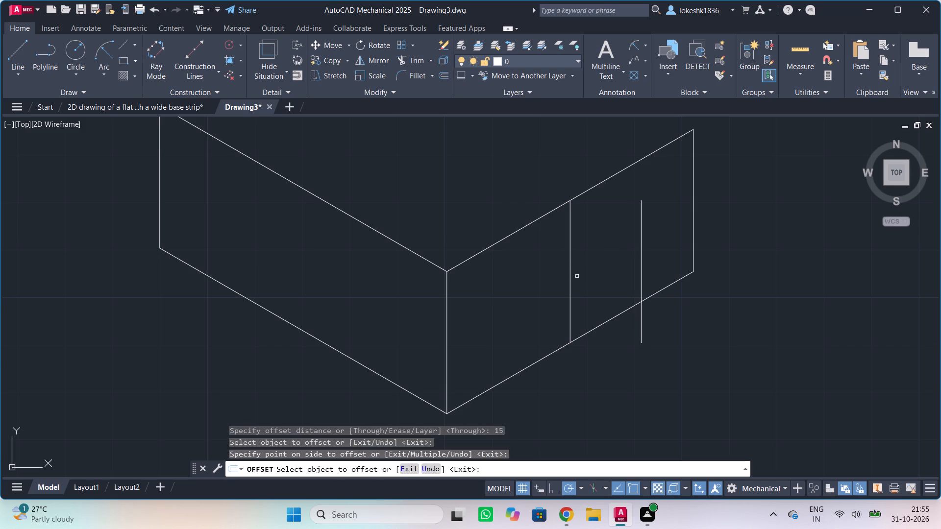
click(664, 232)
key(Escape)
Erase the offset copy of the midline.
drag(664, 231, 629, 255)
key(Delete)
Copy the vertical midline from its lower endpoint 15 mm along the lower edge toward the outer corner and 15 mm toward the shared corner.
middle_click(628, 252)
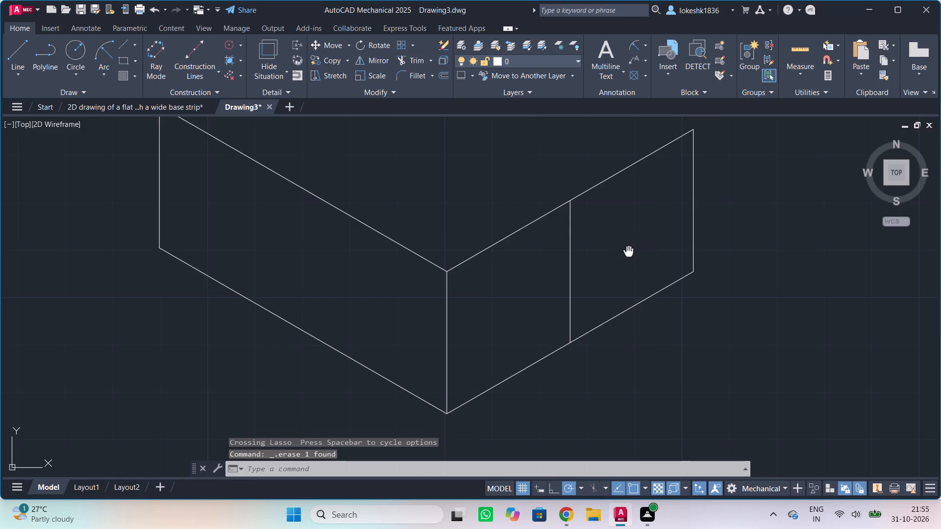
text(co)
click(269, 333)
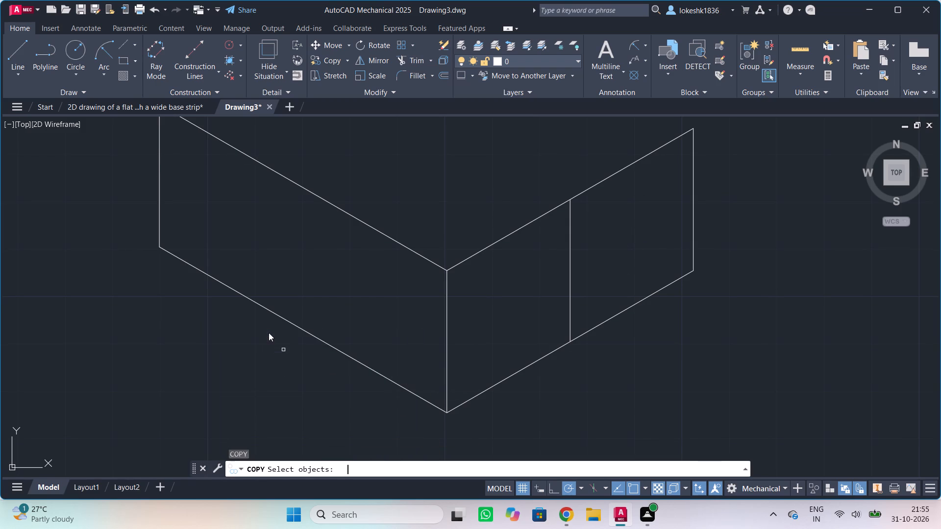
click(570, 293)
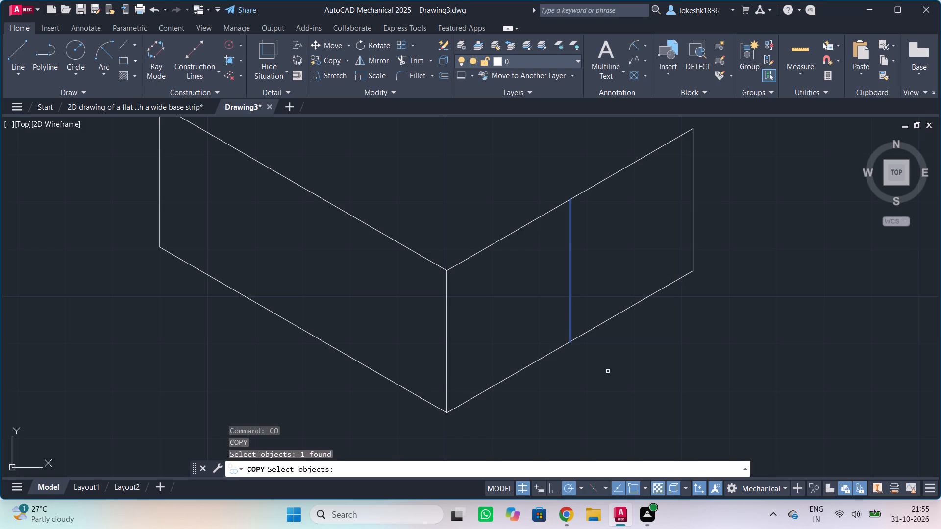
key(Return)
click(570, 344)
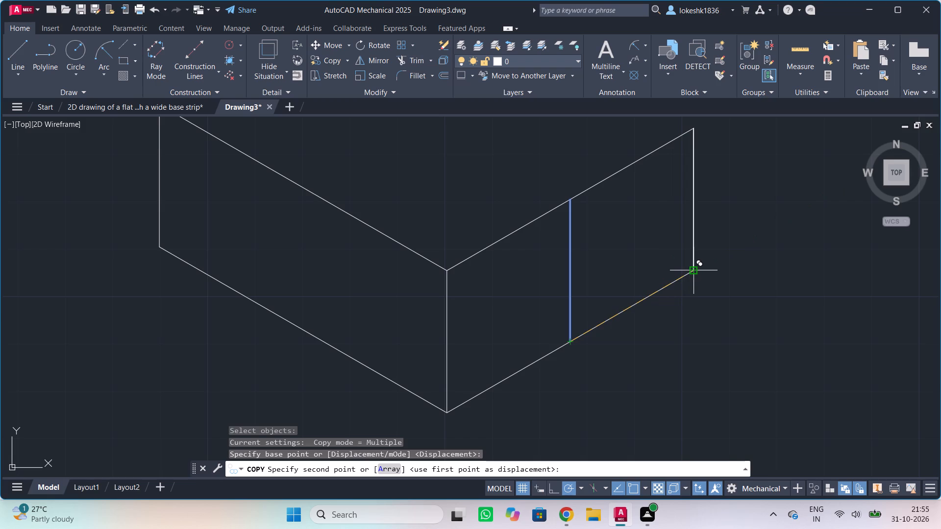
text(15)
key(Return)
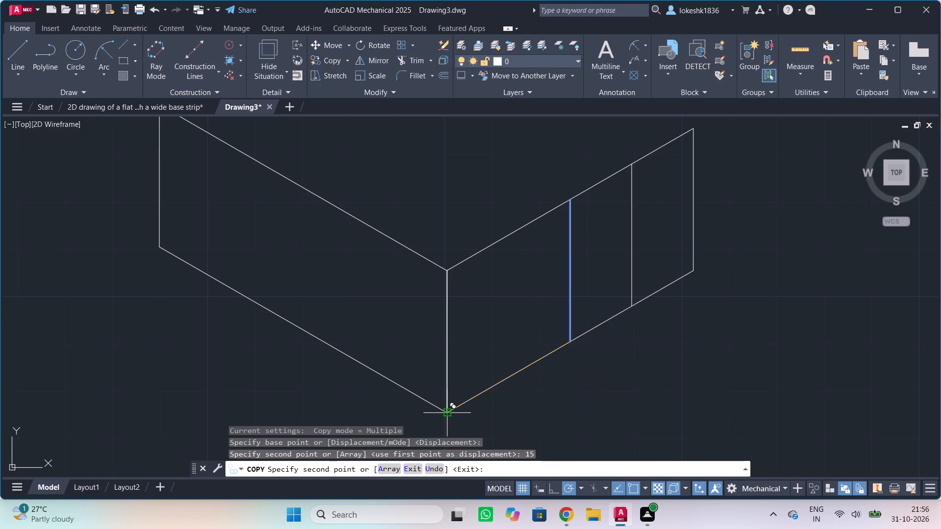
text(15)
key(Return)
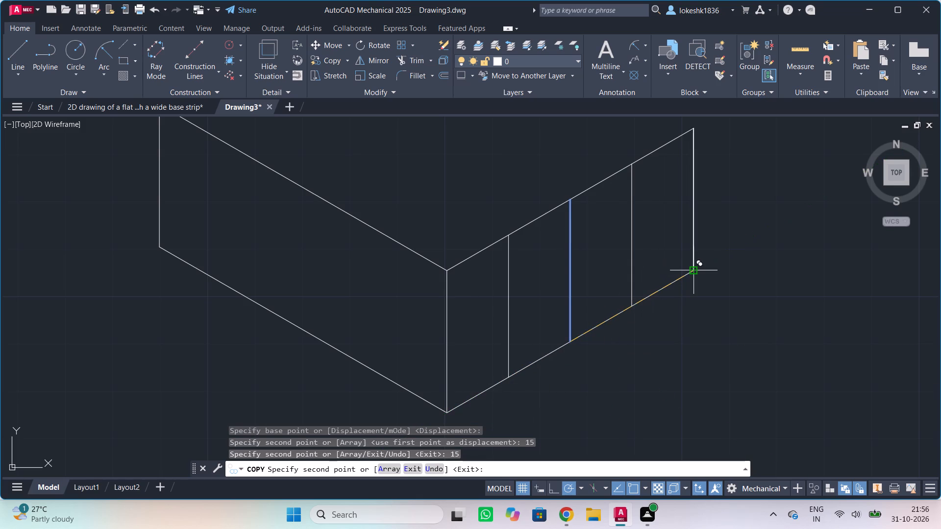
Place two more copies of the midline 7.5 mm to either side, toward the outer corner and toward the shared corner.
key(7)
text(.5)
key(Return)
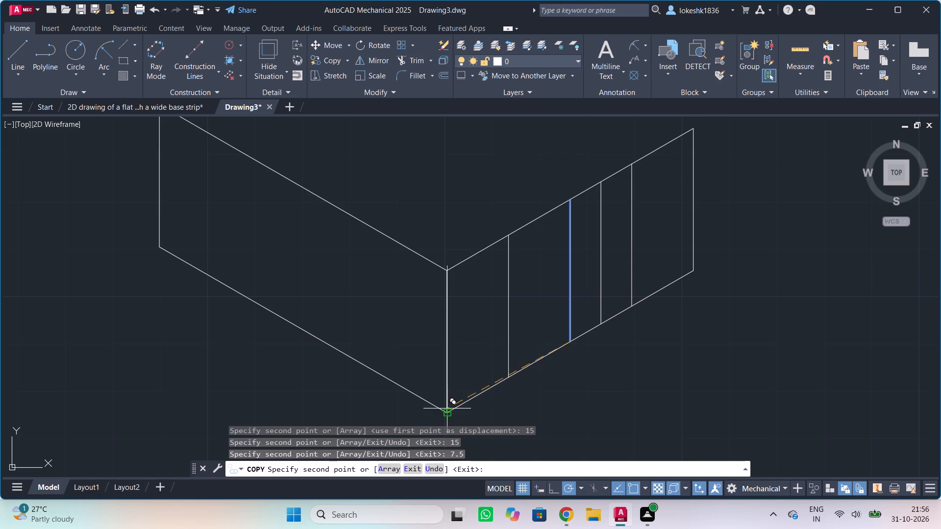
key(7)
text(.5)
key(Return)
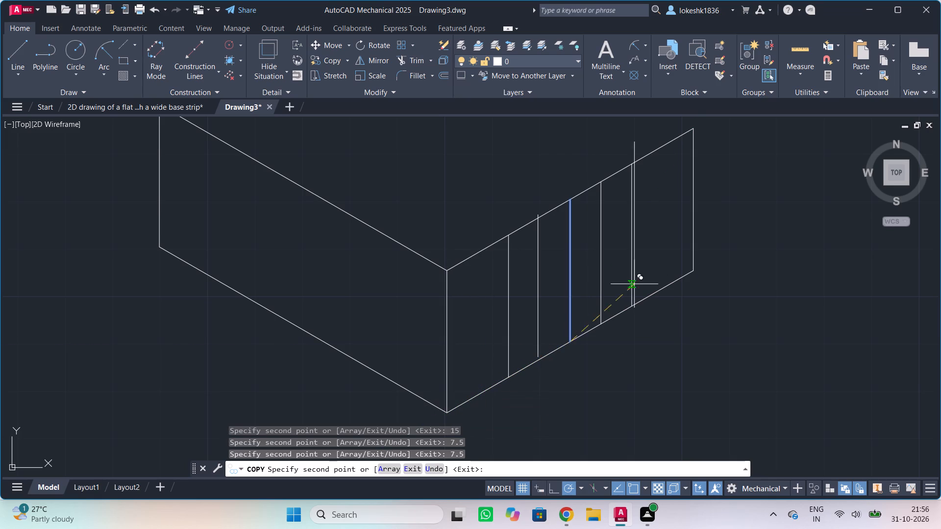
key(Escape)
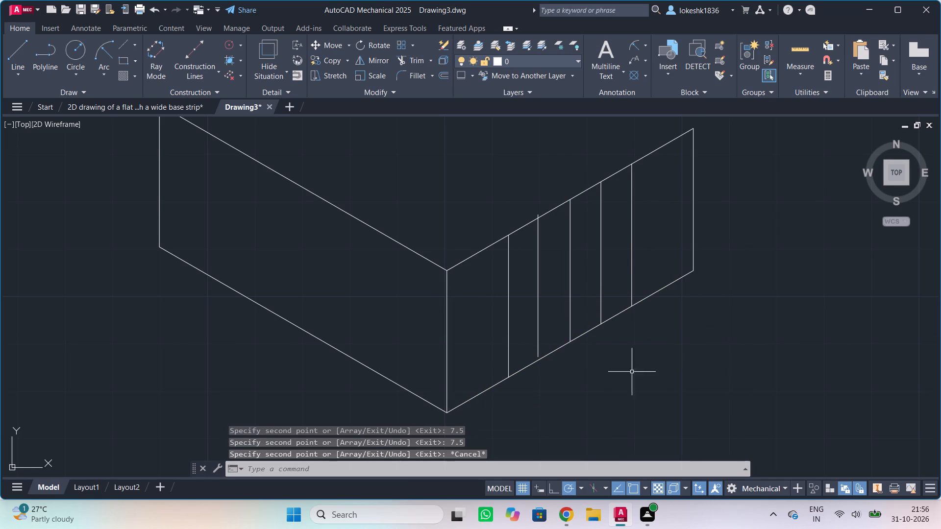
Extend the 7.5 mm copy on the shared-corner side down to the face's lower edge.
scroll(565, 358, up, 3)
scroll(557, 269, down, 2)
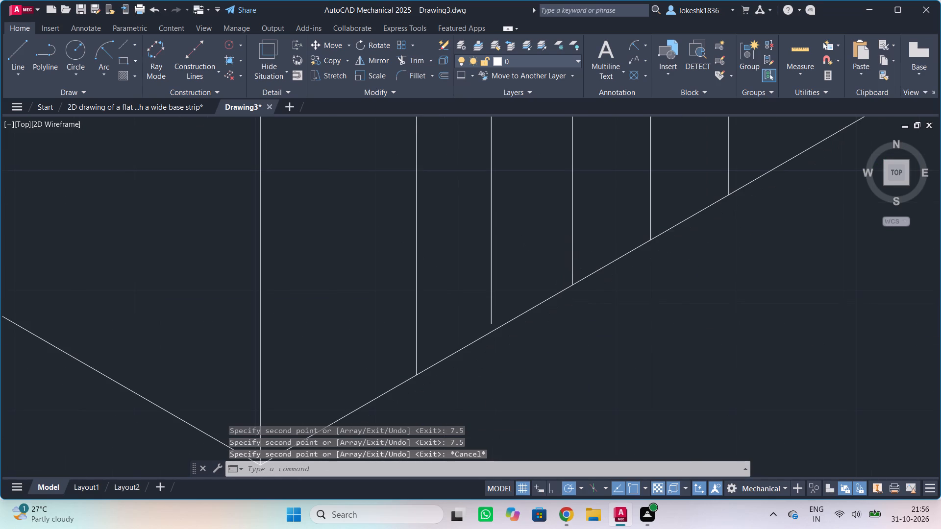
middle_drag(546, 234, 550, 311)
text(ex)
key(Return)
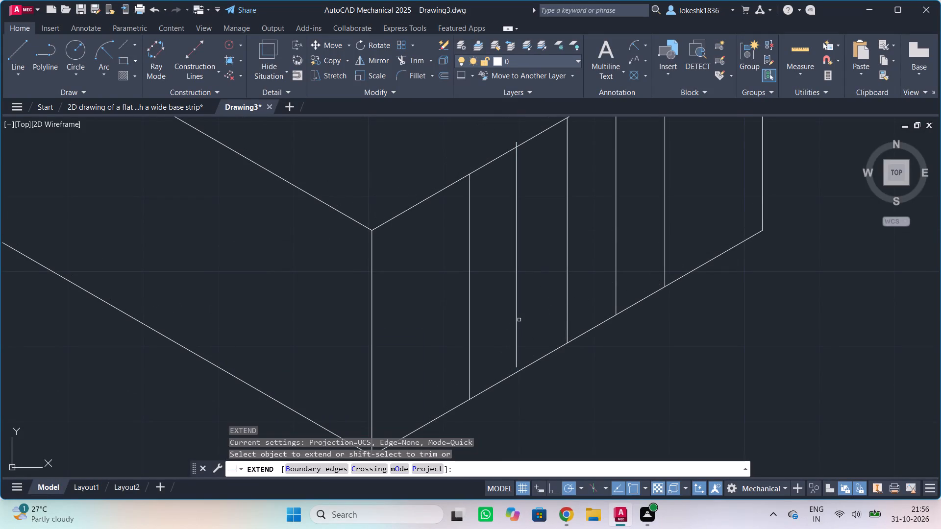
click(516, 324)
Trim the part of that same vertical line that projects above the face's upper edge.
scroll(559, 228, down, 1)
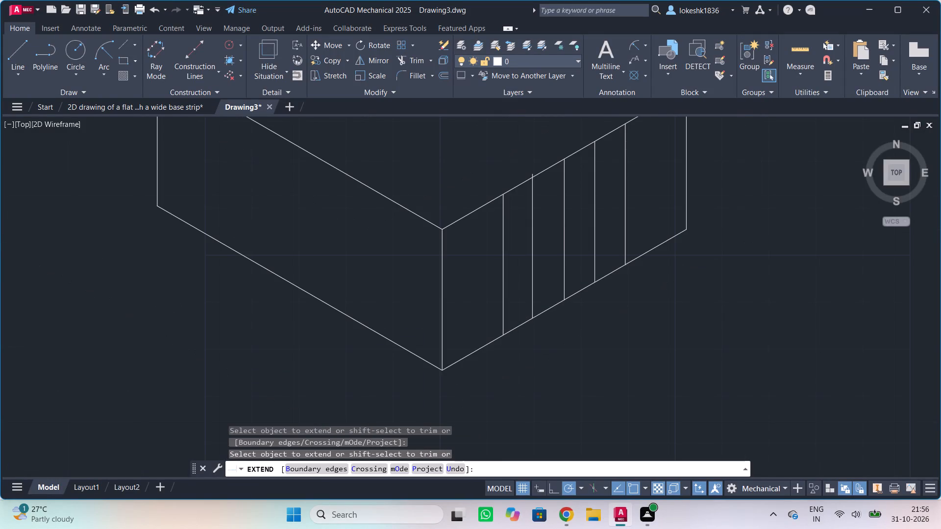
middle_drag(559, 227, 562, 327)
scroll(527, 273, up, 4)
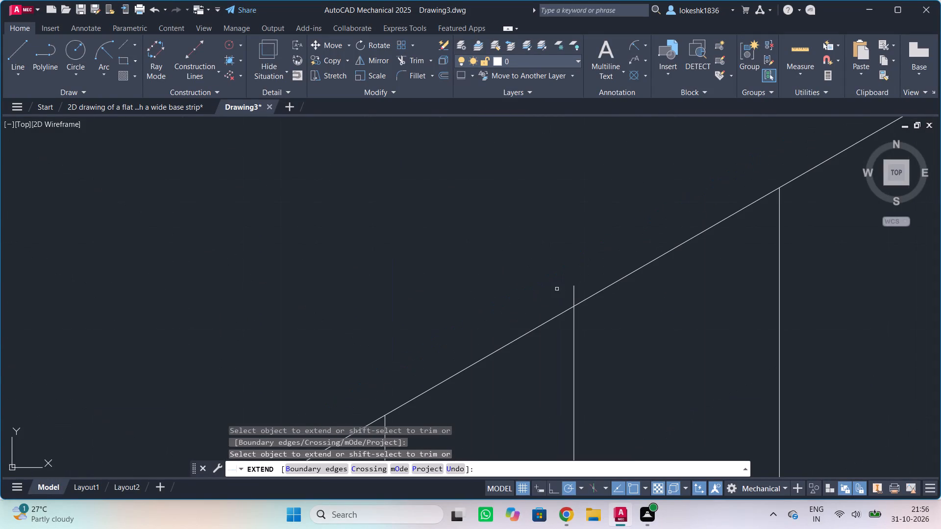
shift+click(575, 289)
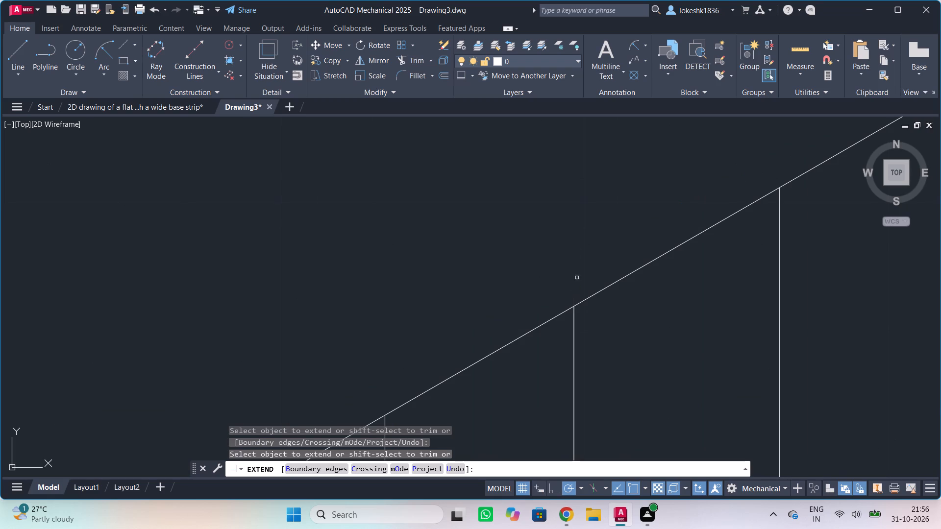
scroll(577, 227, down, 2)
scroll(616, 291, down, 2)
middle_drag(604, 328, 612, 259)
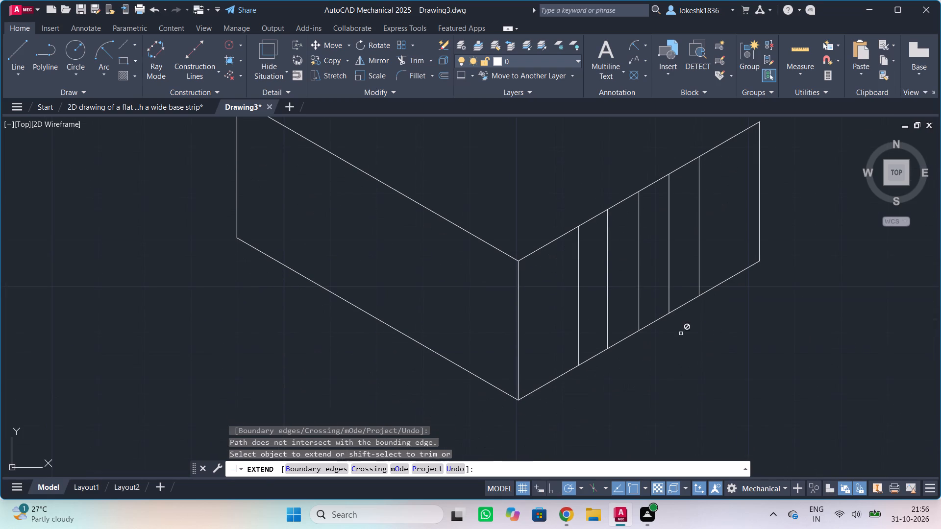
scroll(716, 343, down, 1)
key(Escape)
scroll(729, 350, up, 3)
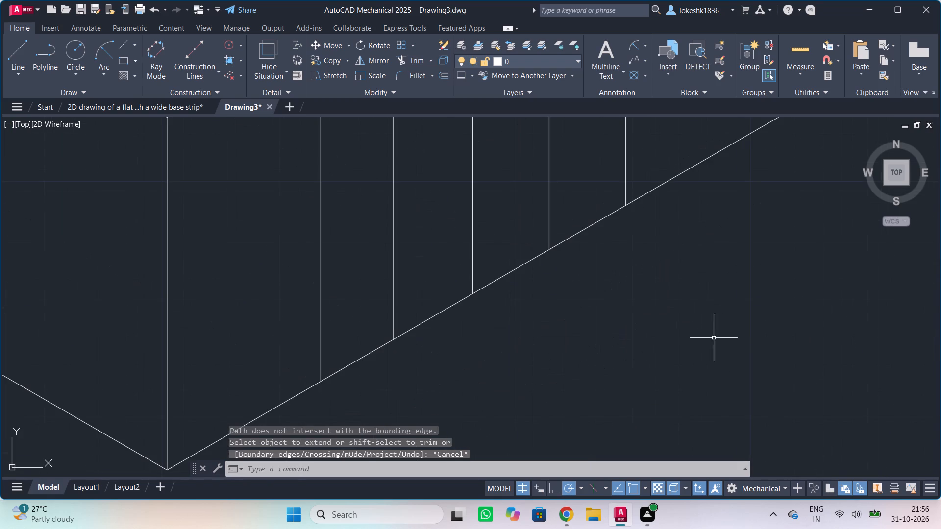
scroll(672, 336, down, 1)
middle_drag(683, 334, 692, 378)
key(Return)
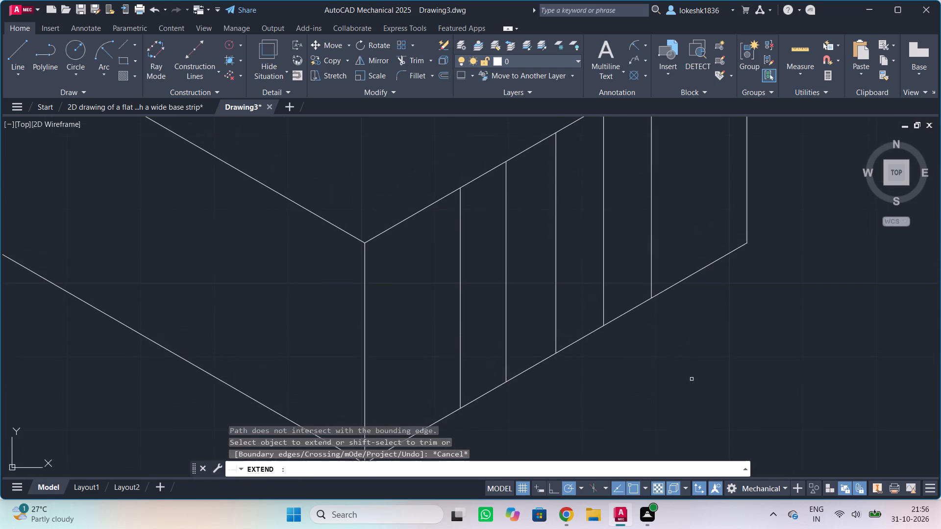
key(Escape)
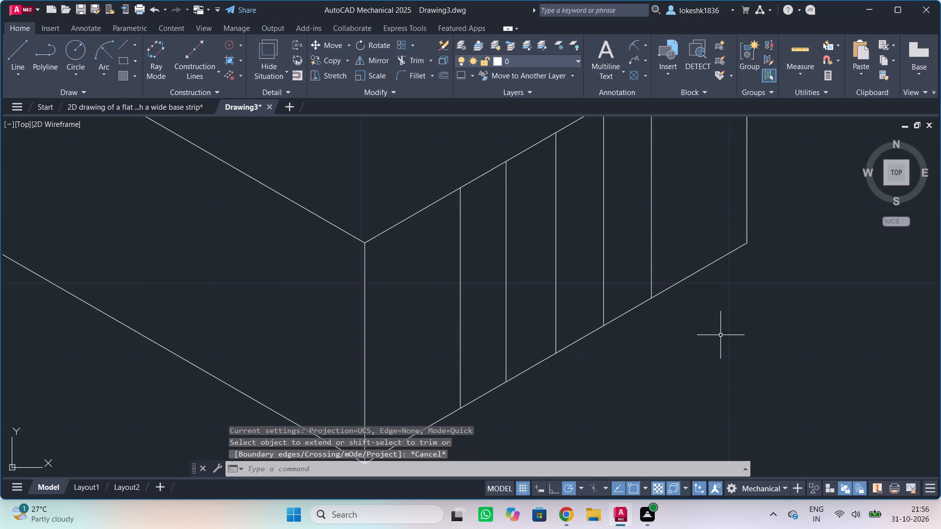
Copy the lower edge of the face with the vertical lines 10 mm and 20 mm up along its outer vertical edge.
text(co)
key(Return)
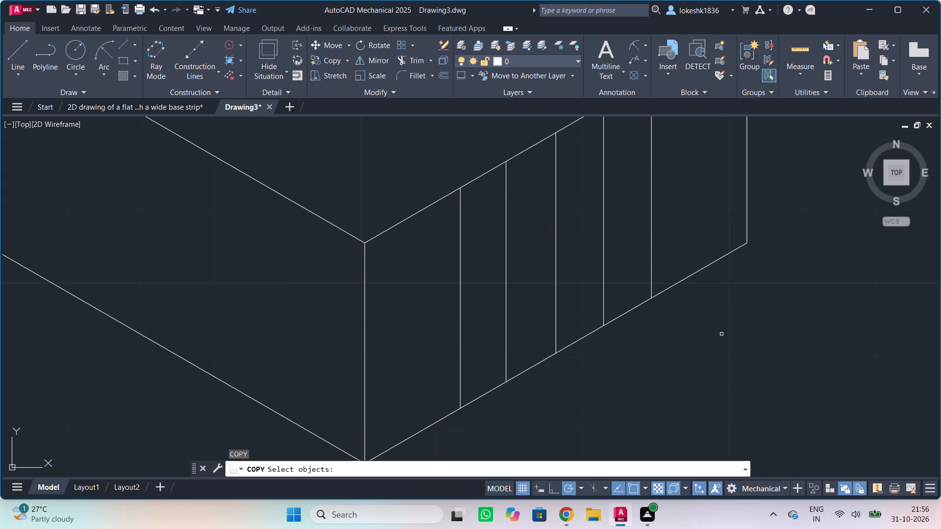
click(721, 334)
click(702, 270)
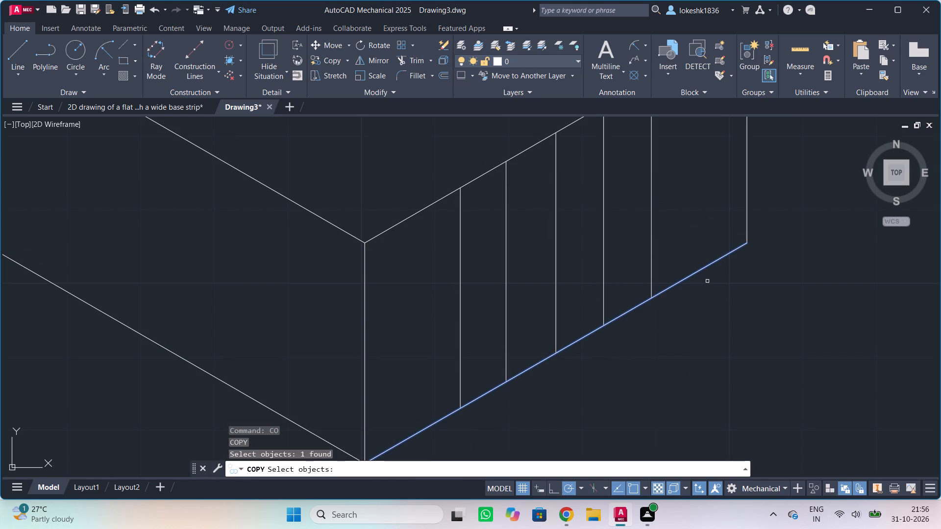
key(Return)
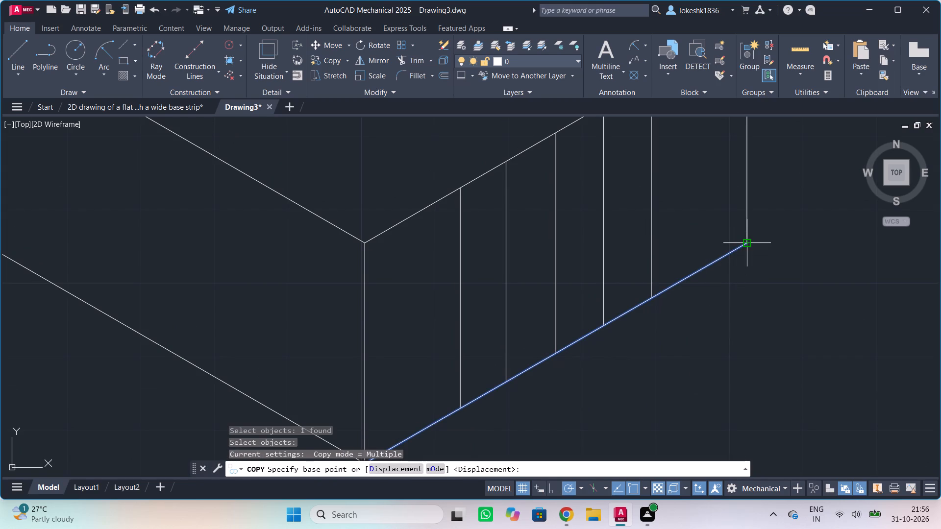
click(745, 241)
middle_drag(751, 182, 751, 315)
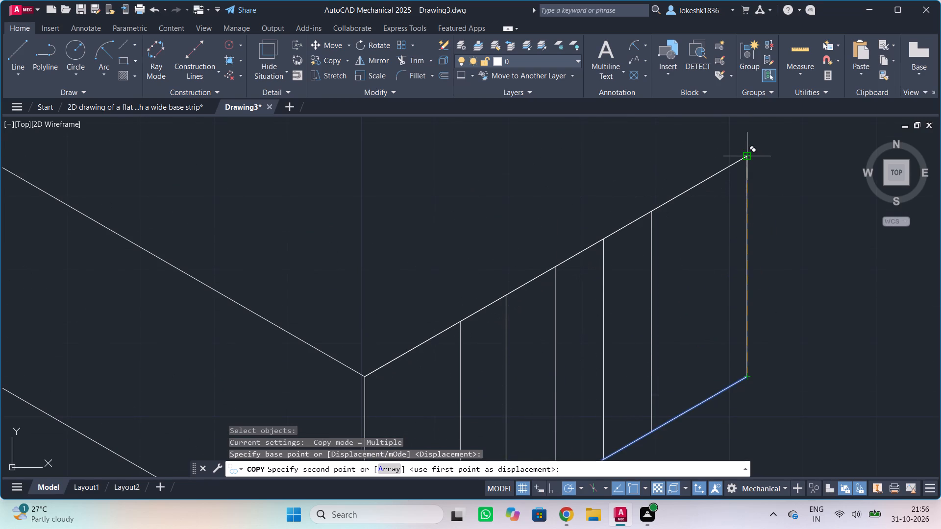
middle_drag(745, 158, 743, 159)
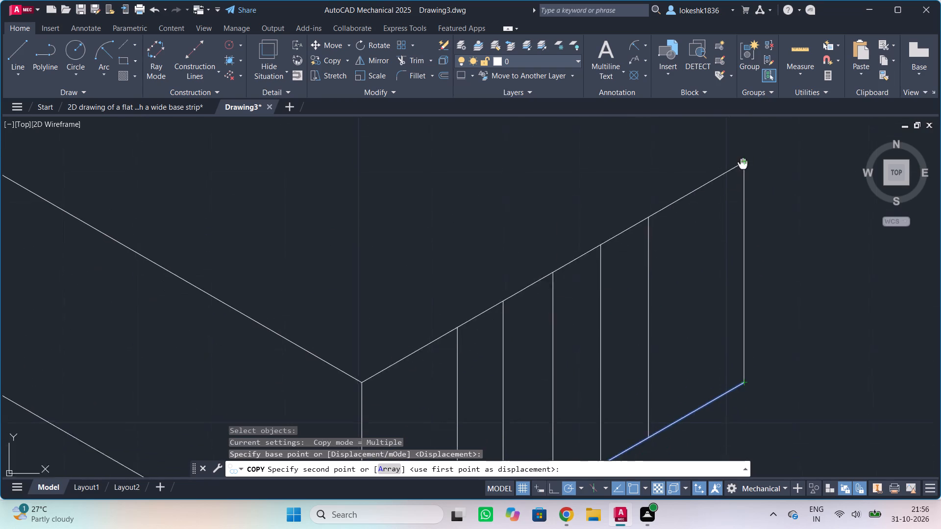
middle_drag(743, 159, 743, 156)
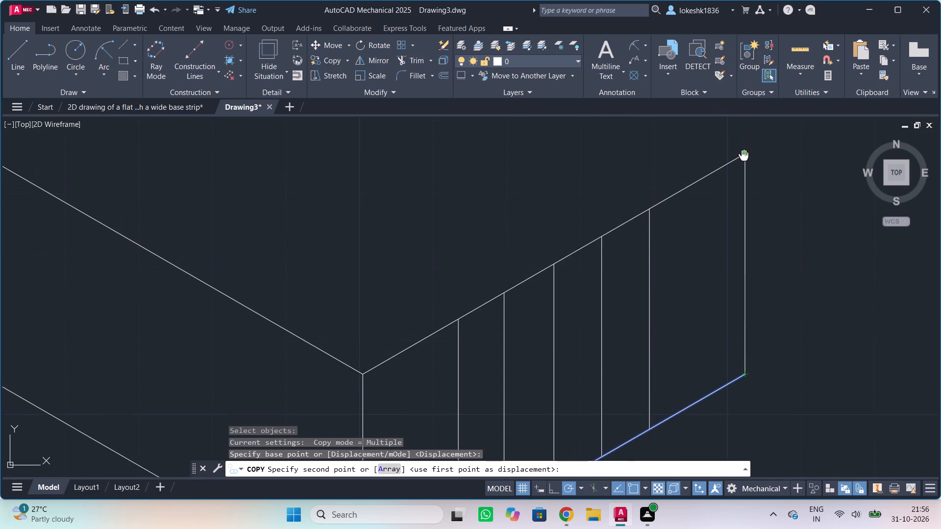
middle_drag(743, 156, 744, 143)
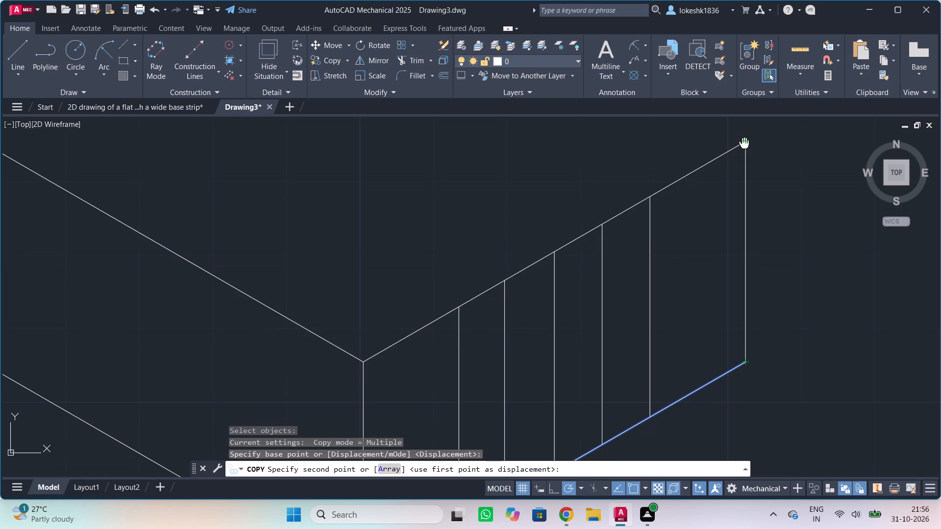
middle_drag(744, 143, 744, 141)
middle_drag(745, 137, 745, 137)
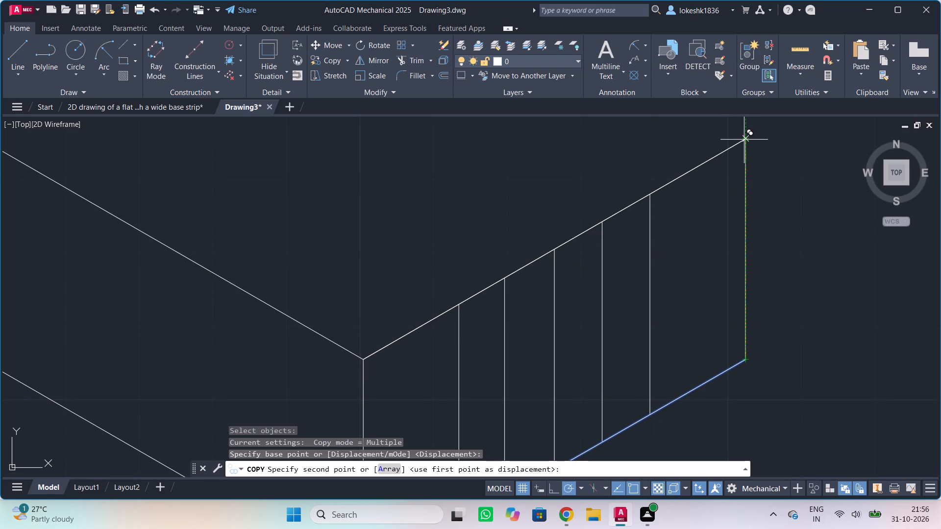
middle_drag(745, 137, 747, 159)
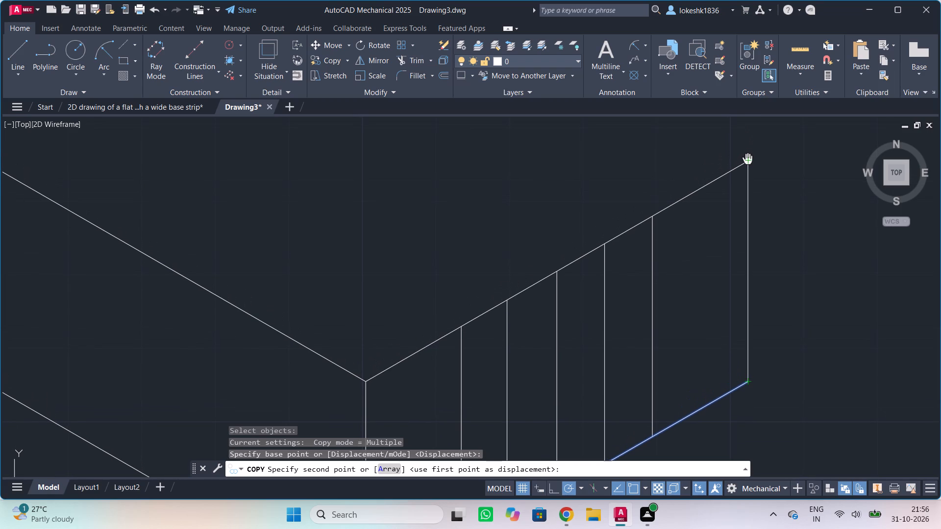
middle_drag(747, 159, 747, 159)
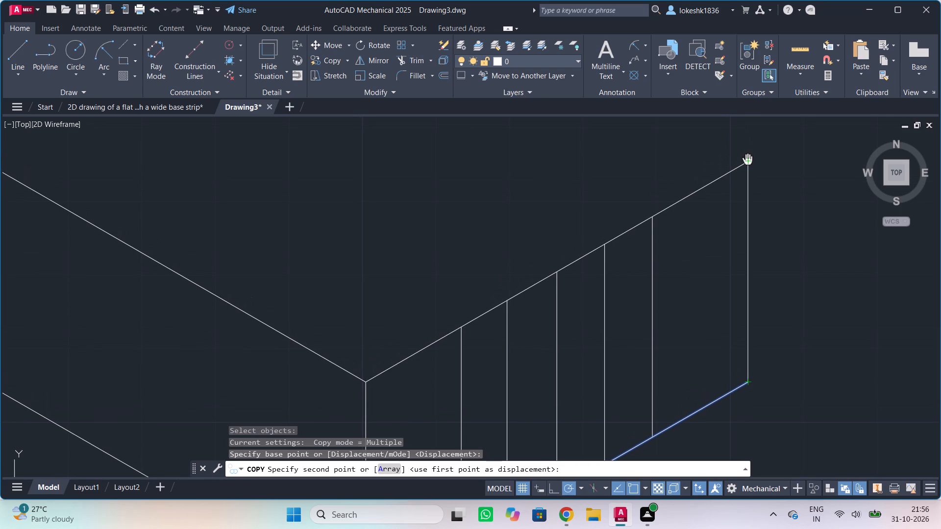
middle_drag(747, 159, 751, 148)
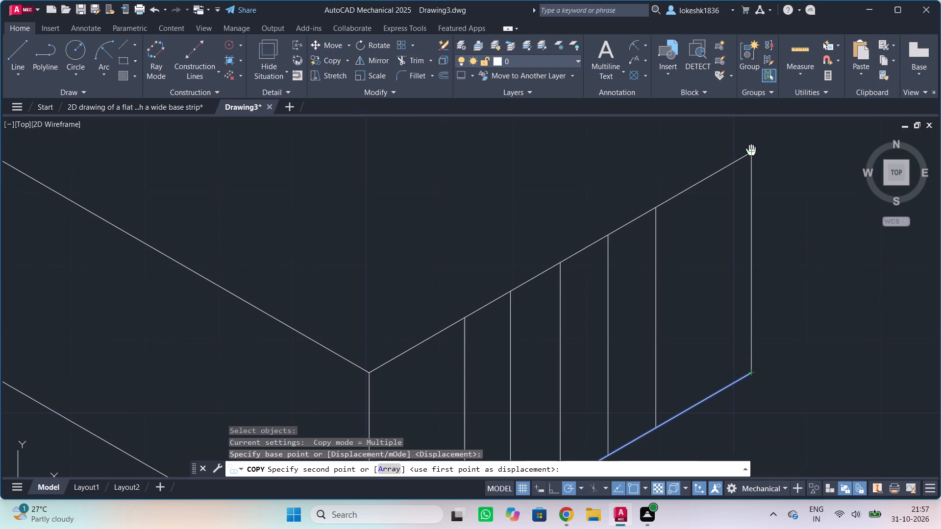
middle_drag(751, 148, 755, 156)
middle_drag(755, 156, 761, 165)
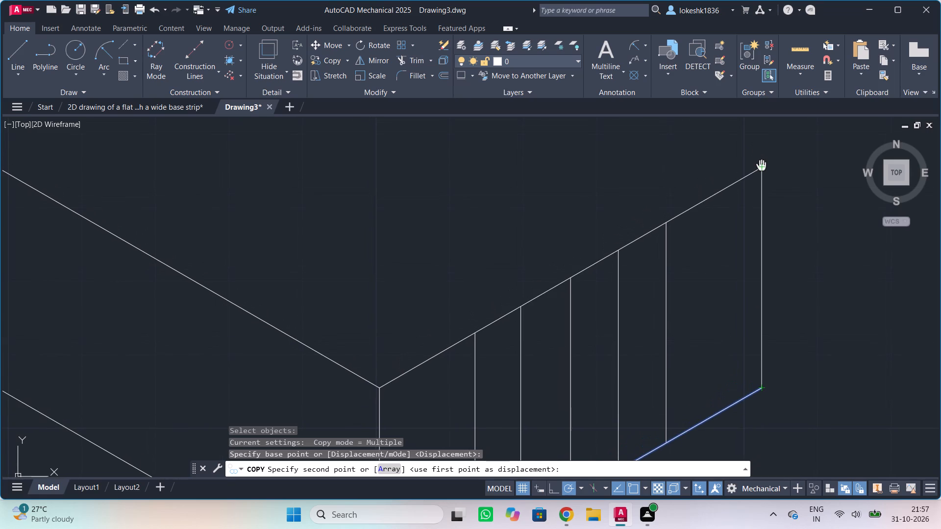
middle_drag(761, 165, 767, 160)
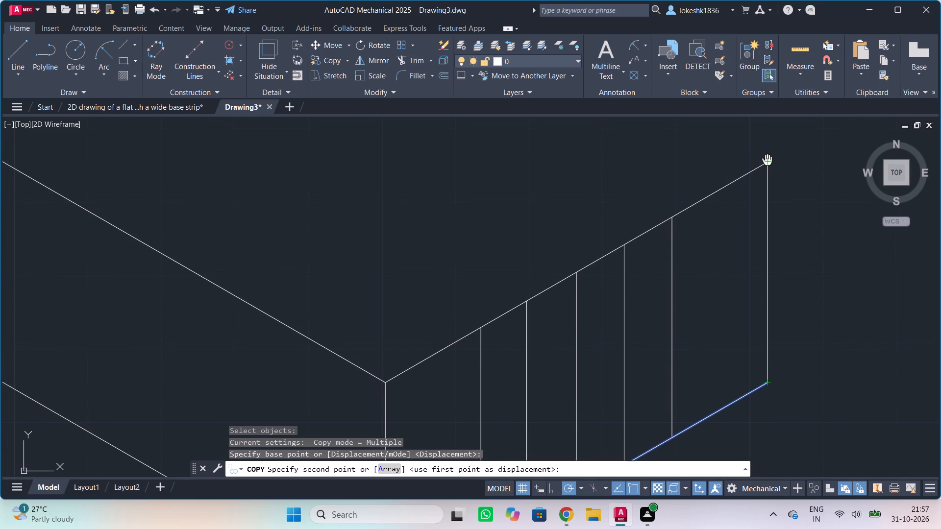
middle_drag(767, 160, 767, 156)
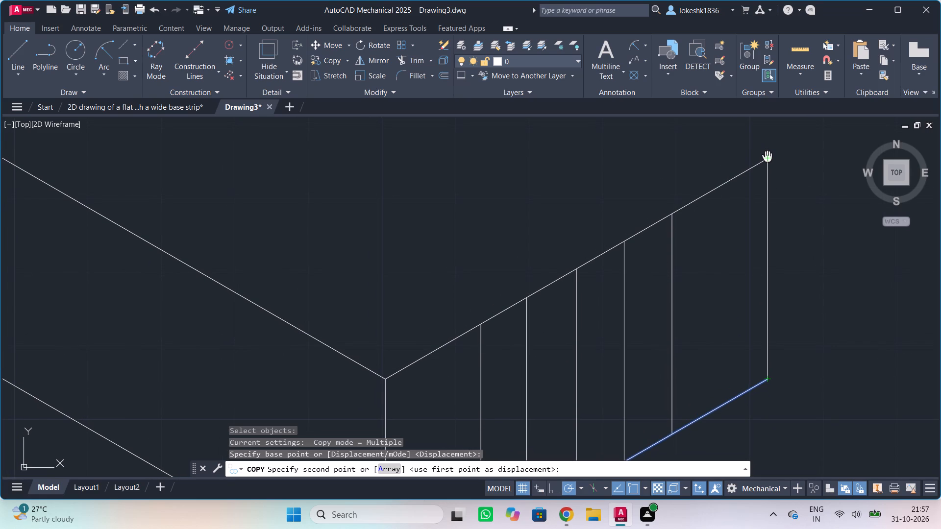
middle_drag(767, 156, 780, 167)
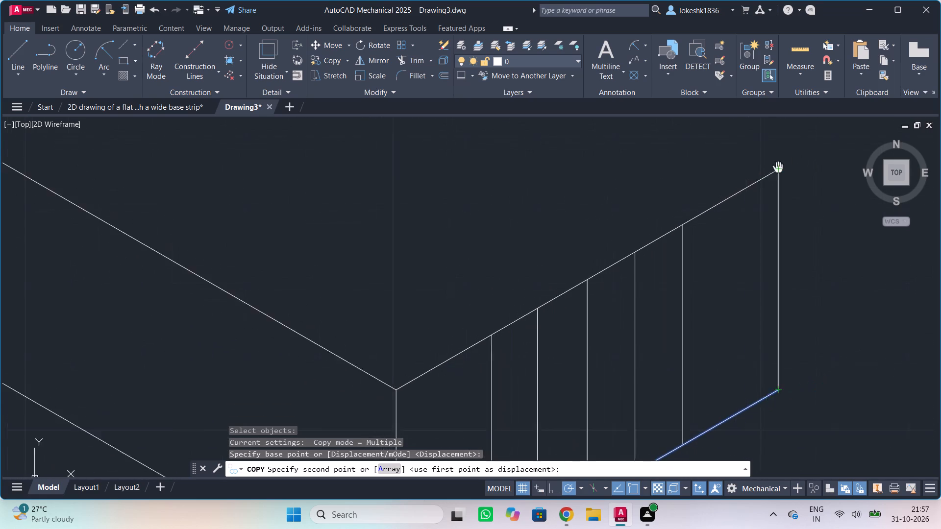
middle_drag(780, 167, 777, 162)
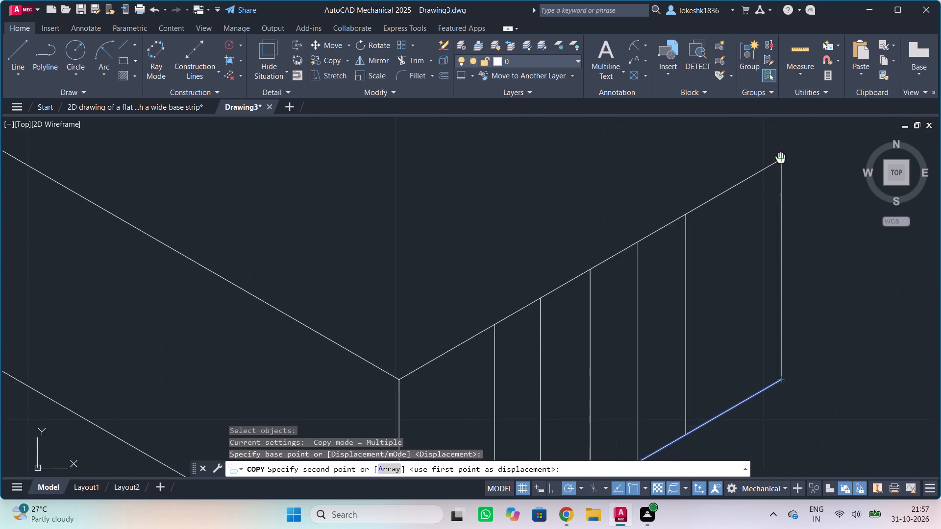
middle_drag(777, 162, 777, 164)
middle_drag(780, 160, 777, 162)
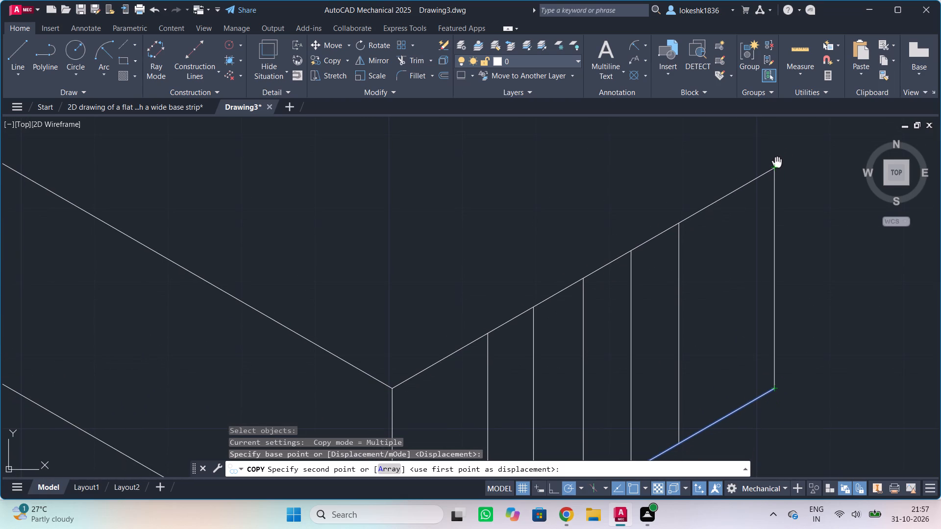
middle_drag(777, 162, 781, 157)
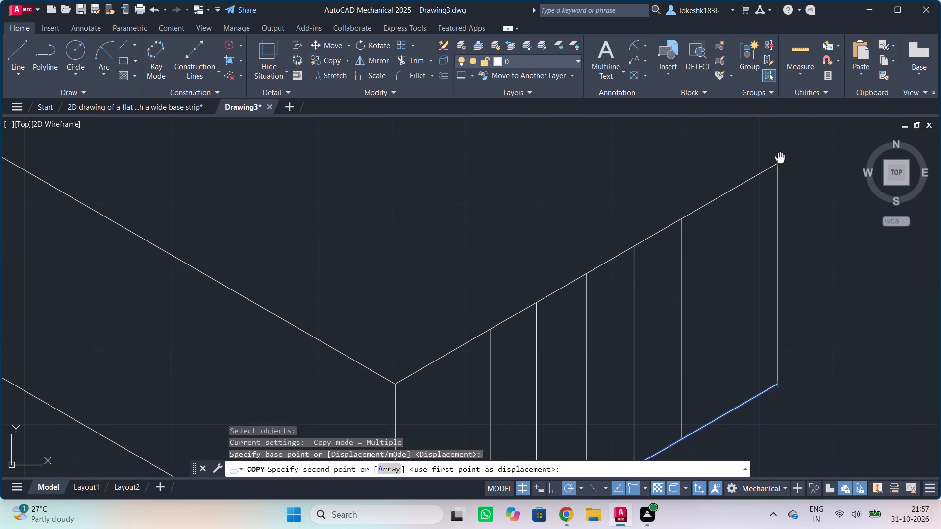
middle_drag(781, 157, 786, 158)
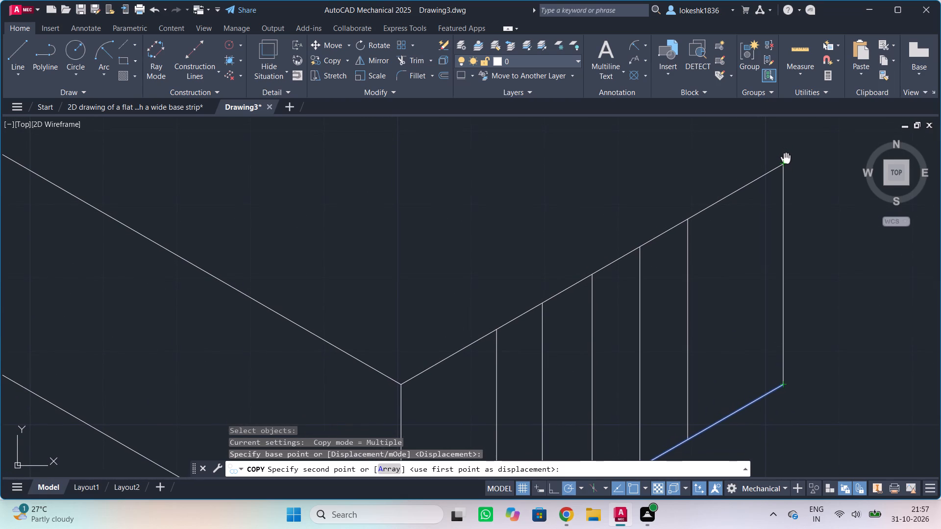
middle_drag(786, 158, 791, 151)
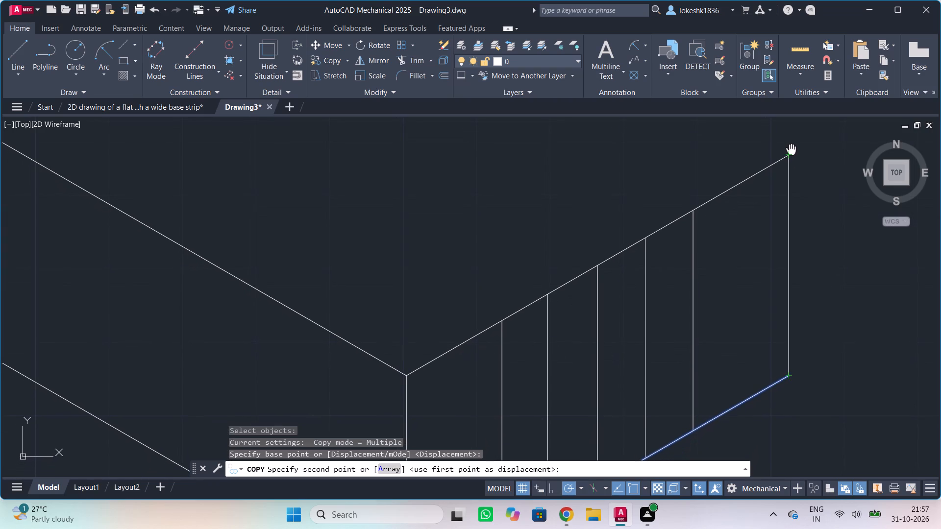
middle_drag(791, 151, 792, 145)
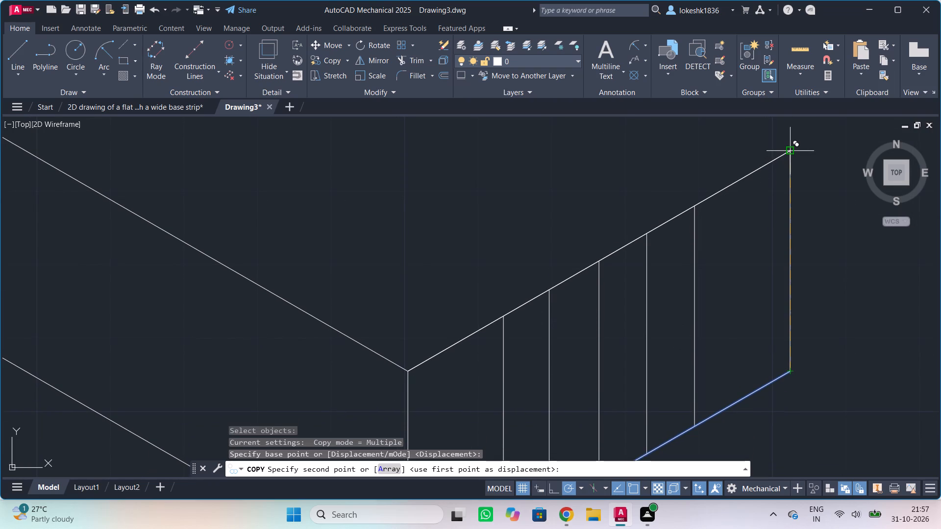
text(10)
key(Return)
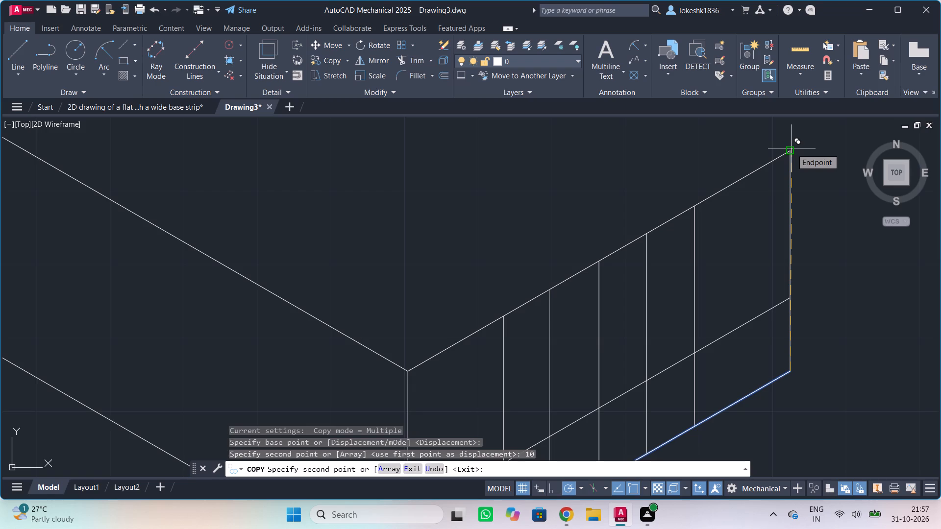
key(2)
key(0)
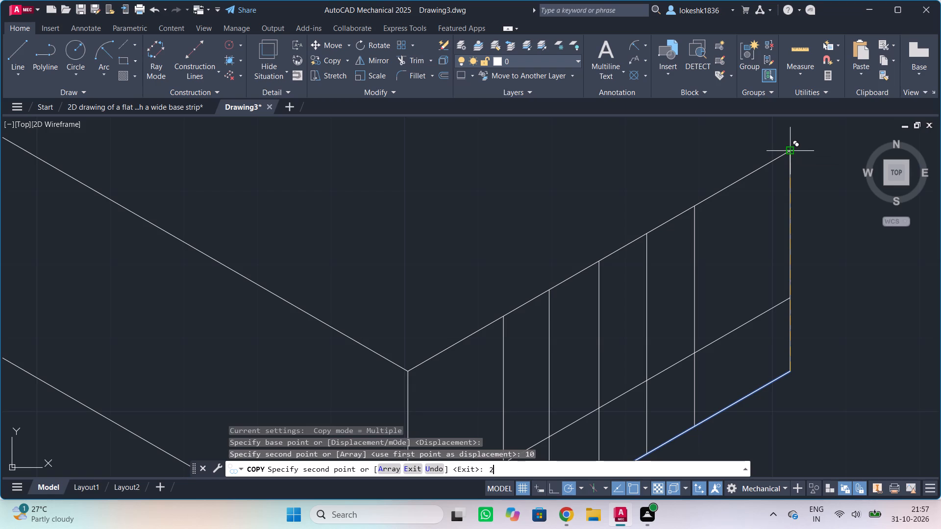
key(Return)
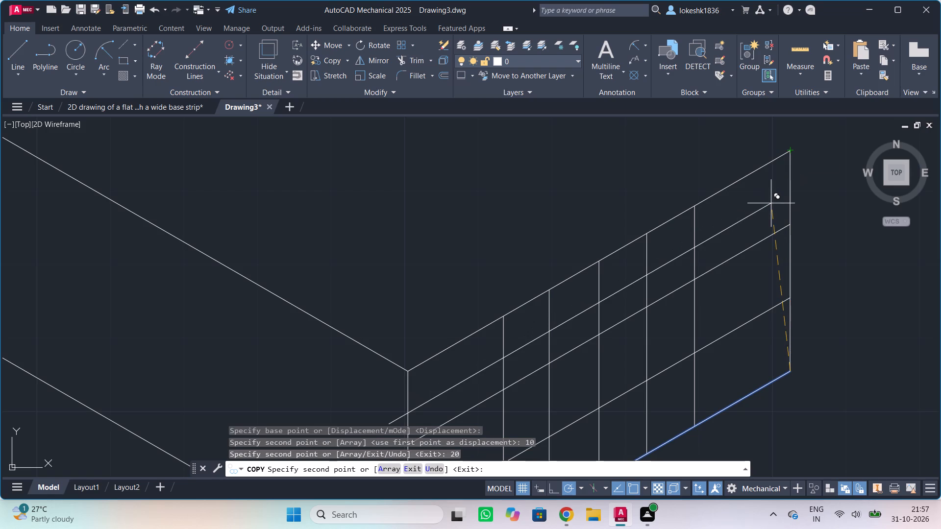
key(Escape)
Trim both copied sloping lines between the outermost inner vertical line and the face's outer edge.
scroll(765, 204, down, 1)
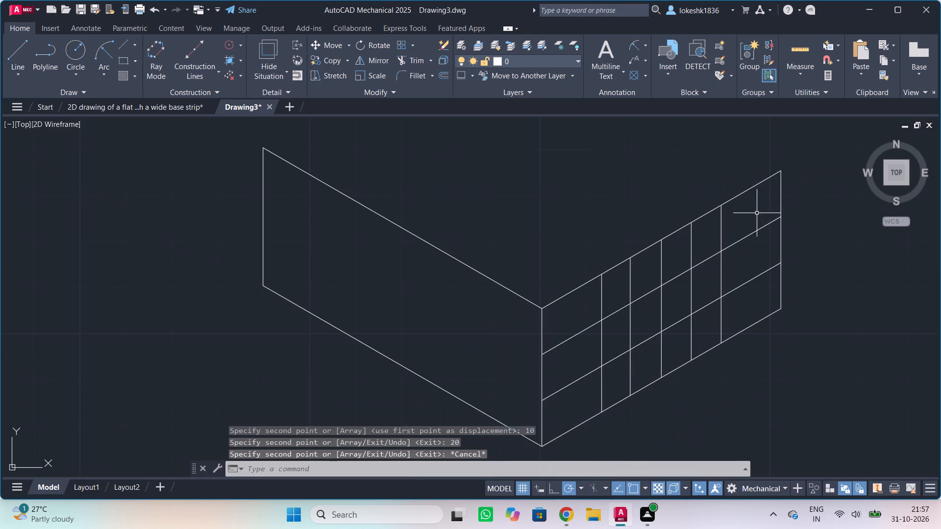
middle_drag(757, 213, 758, 206)
text(tr)
key(Return)
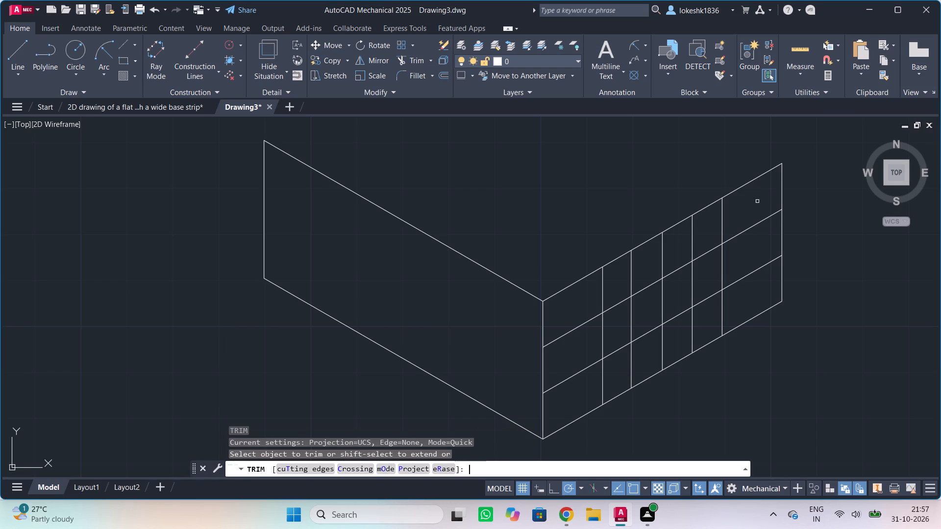
scroll(753, 208, down, 2)
middle_drag(754, 224, 695, 277)
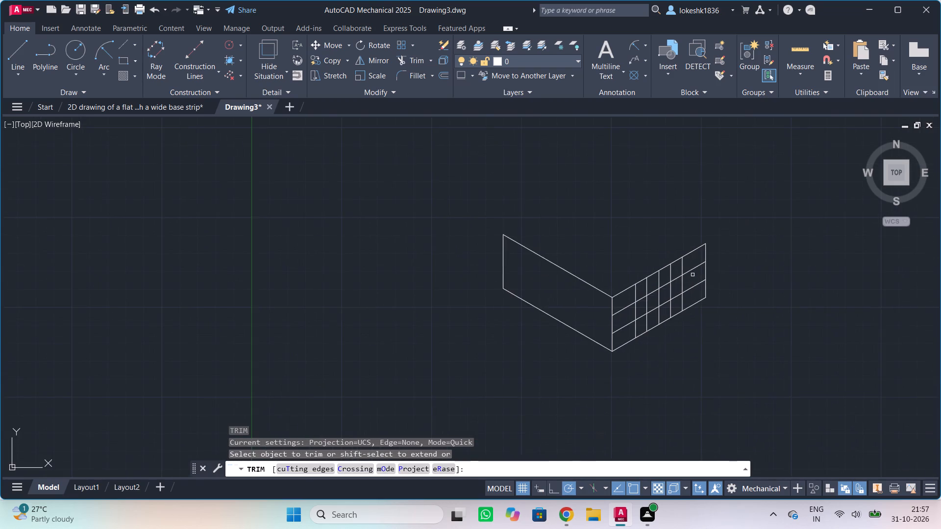
scroll(693, 275, up, 4)
middle_drag(690, 256, 690, 219)
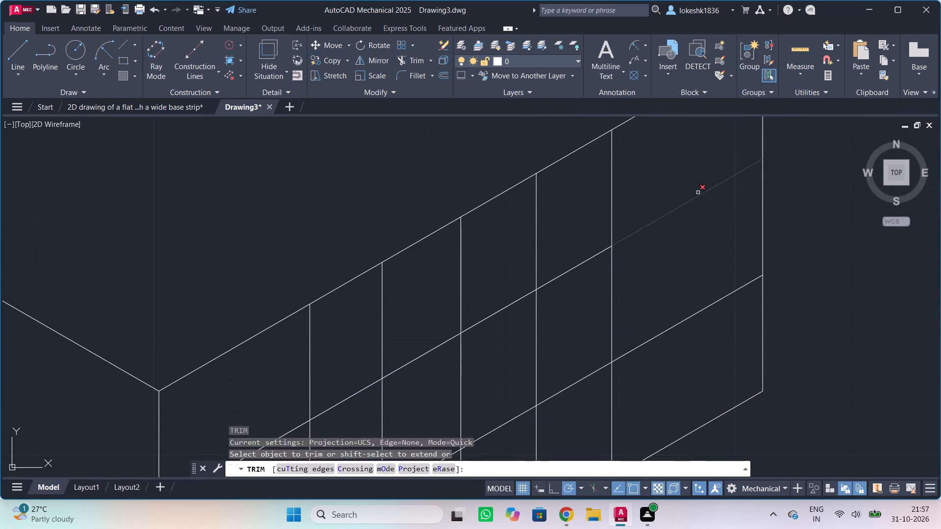
drag(689, 171, 722, 349)
Trim all five inner vertical lines between the 20 mm sloping line and the face's upper edge.
scroll(680, 200, down, 2)
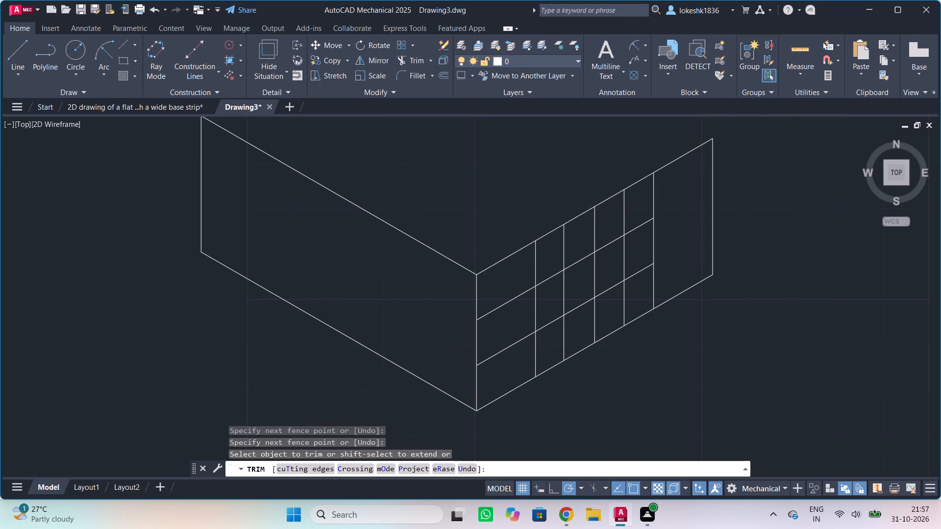
scroll(677, 186, up, 1)
drag(677, 186, 630, 213)
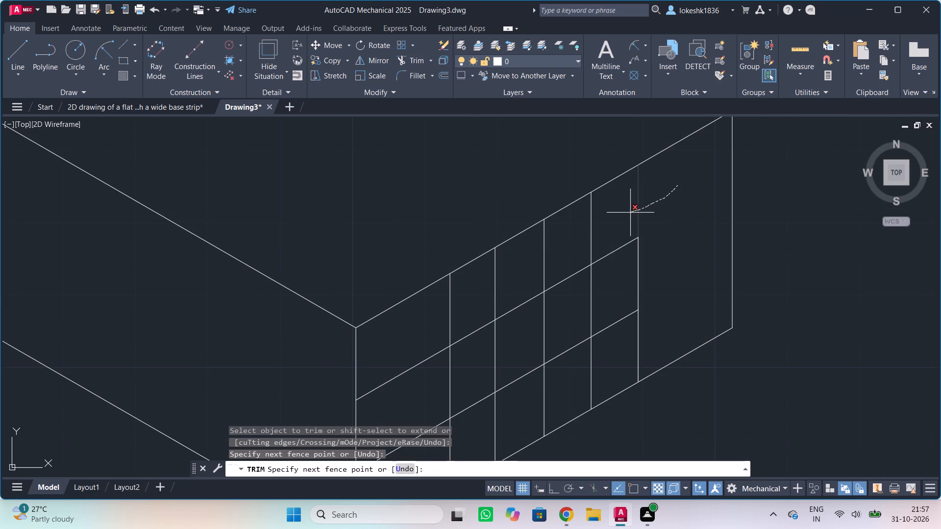
drag(630, 213, 448, 306)
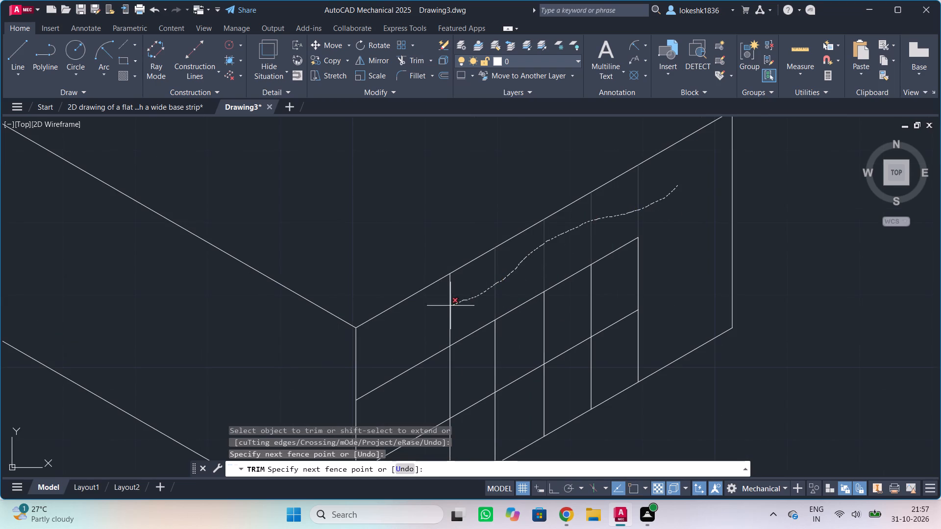
drag(448, 306, 403, 321)
Trim both copied sloping lines between the shared corner edge and the nearest inner vertical line.
middle_drag(473, 294, 515, 226)
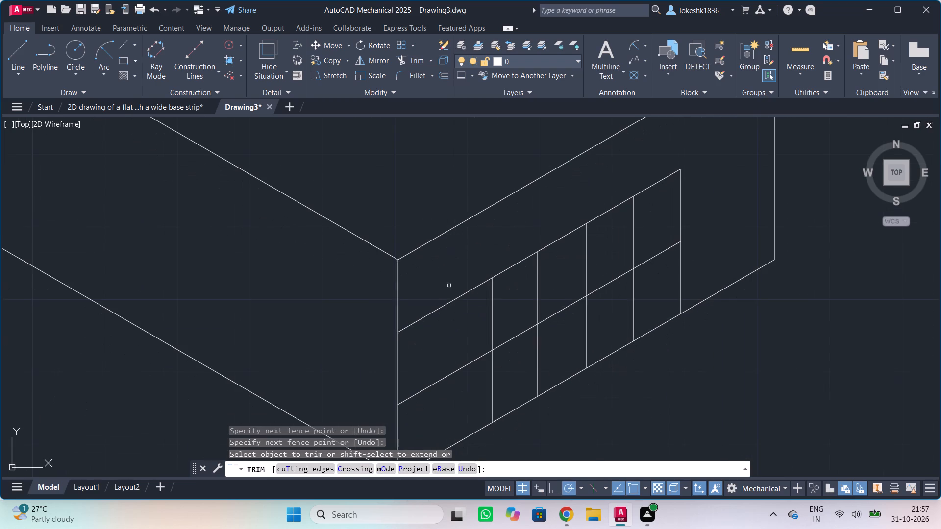
drag(446, 303, 454, 389)
drag(460, 390, 446, 355)
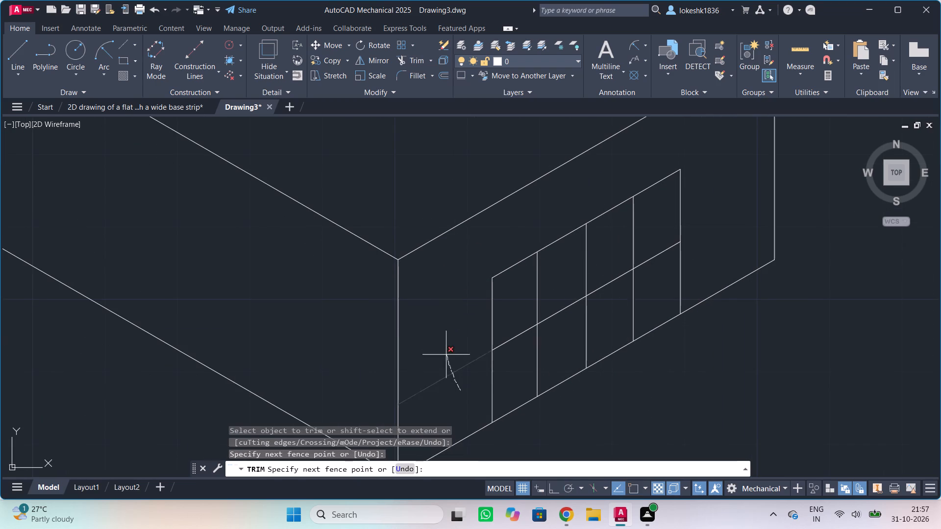
Trim the vertical lines, the 10 mm sloping line and the face's lower edge into a T-shaped slot outline open at the bottom.
scroll(554, 330, up, 1)
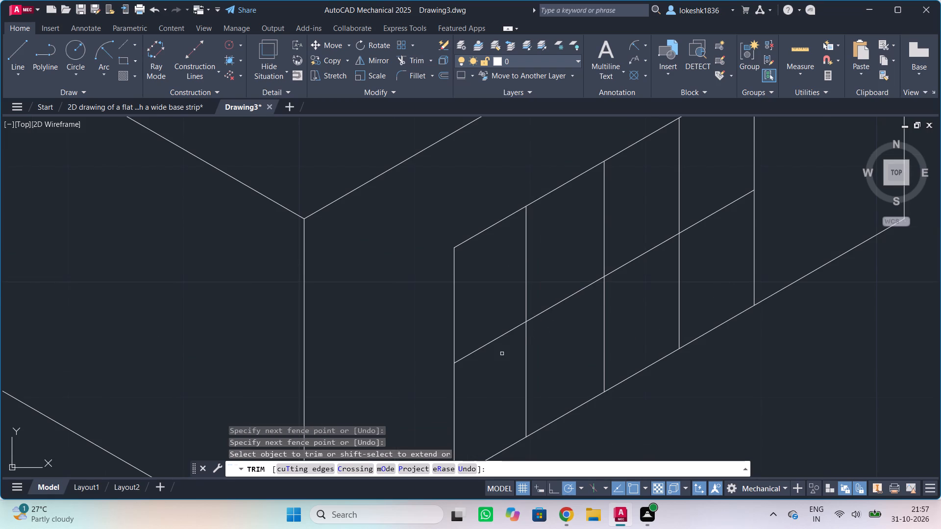
drag(500, 387, 445, 403)
drag(554, 257, 503, 279)
drag(560, 277, 563, 326)
drag(644, 231, 647, 290)
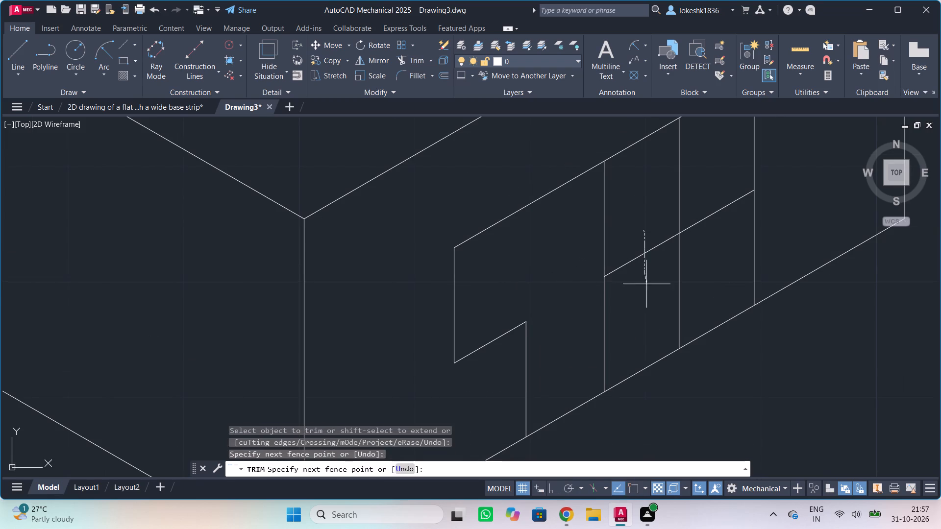
drag(647, 290, 649, 295)
drag(647, 247, 698, 163)
drag(653, 195, 558, 247)
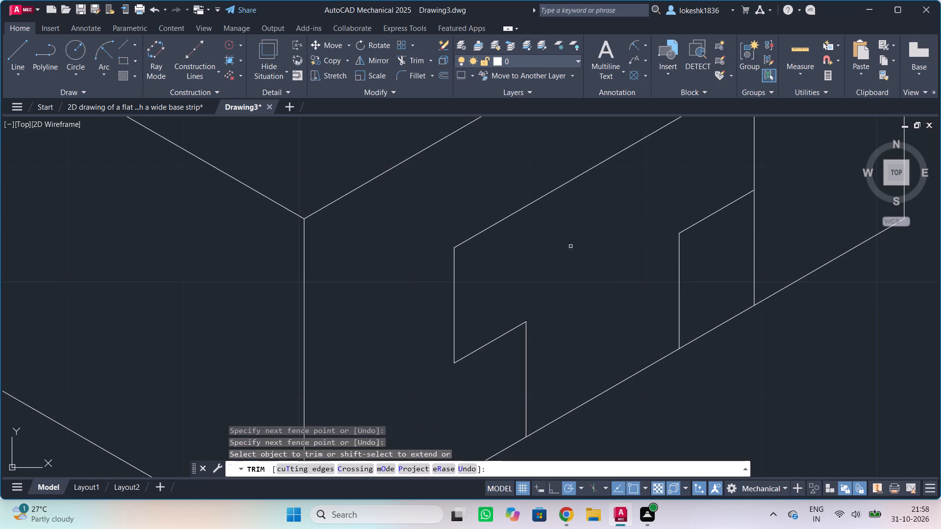
scroll(628, 216, down, 2)
middle_drag(620, 225, 618, 246)
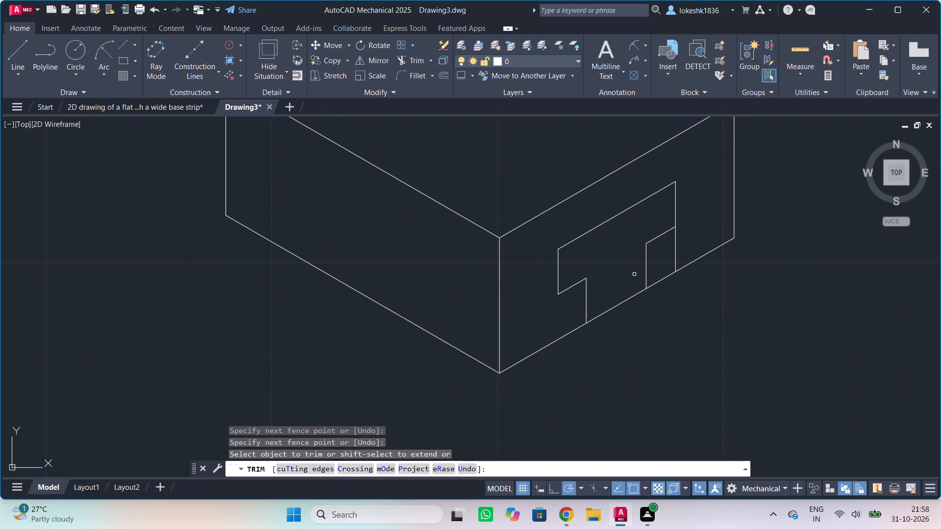
drag(700, 242, 669, 251)
scroll(621, 298, up, 1)
drag(620, 284, 638, 335)
Examine the trimmed T-slot outline and the two adjoining block faces.
scroll(596, 265, down, 1)
middle_drag(596, 264, 616, 351)
scroll(621, 331, down, 1)
middle_drag(621, 331, 619, 323)
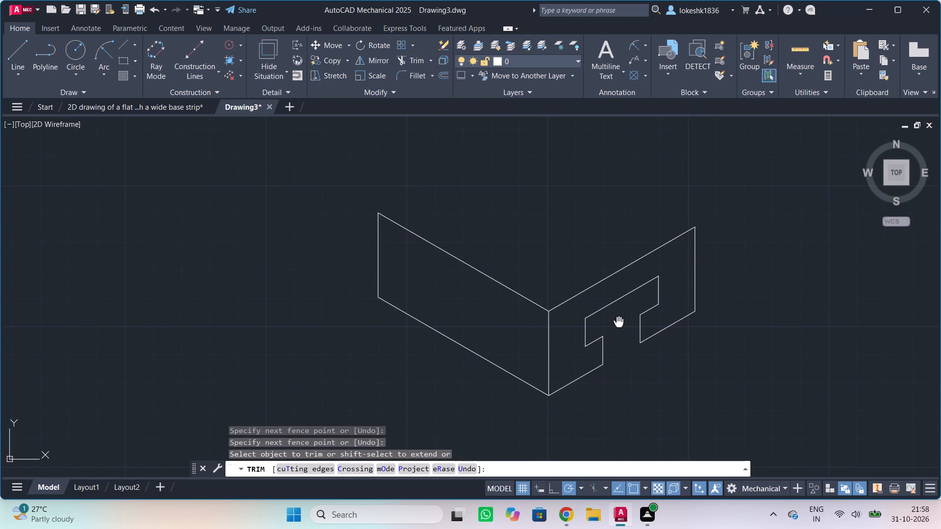
middle_drag(619, 323, 614, 331)
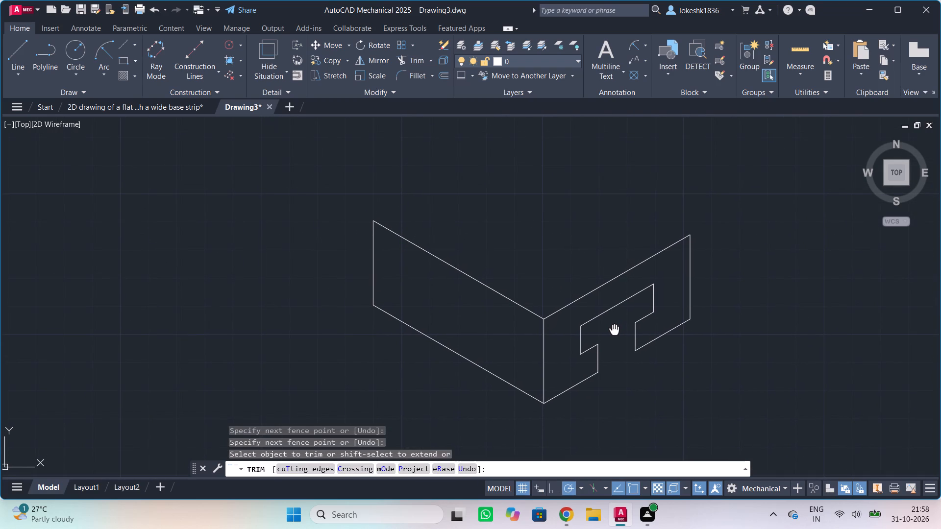
middle_drag(614, 331, 614, 314)
scroll(614, 314, up, 1)
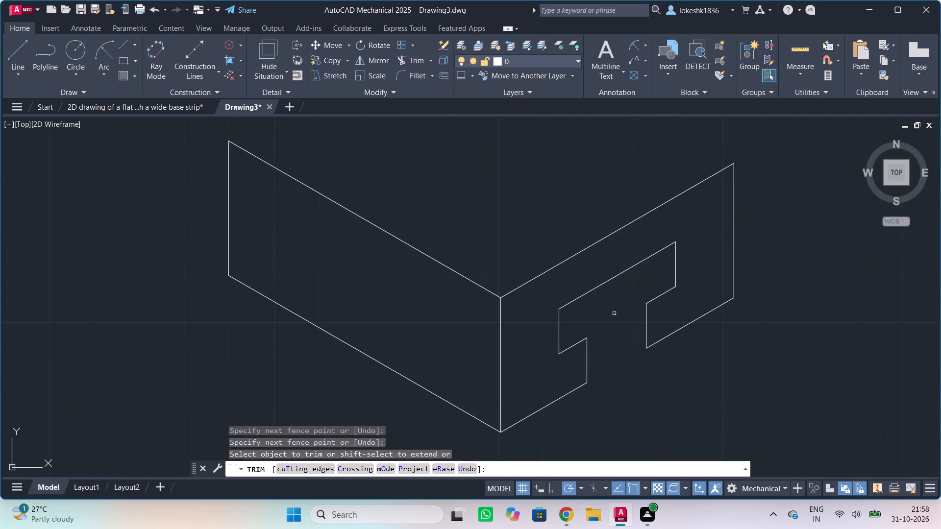
middle_drag(609, 318, 657, 261)
scroll(609, 318, up, 1)
scroll(652, 260, down, 1)
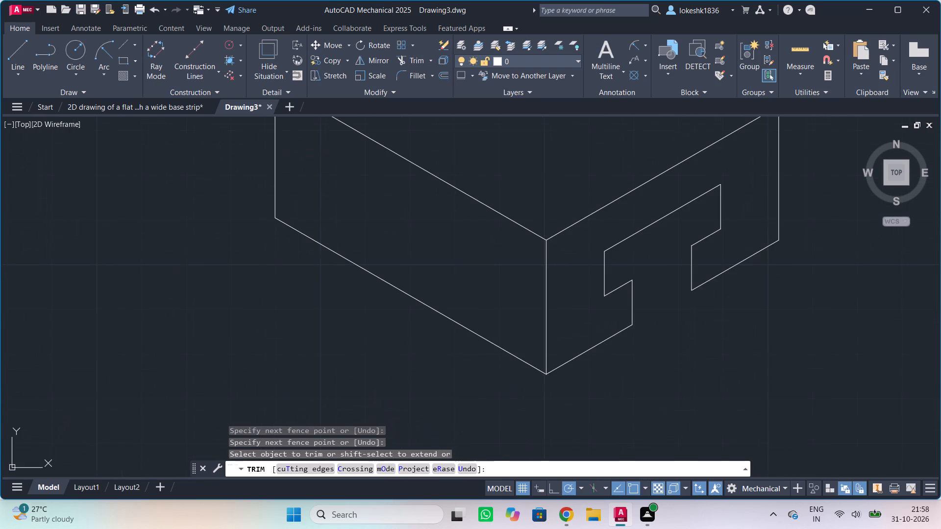
middle_drag(649, 274, 630, 309)
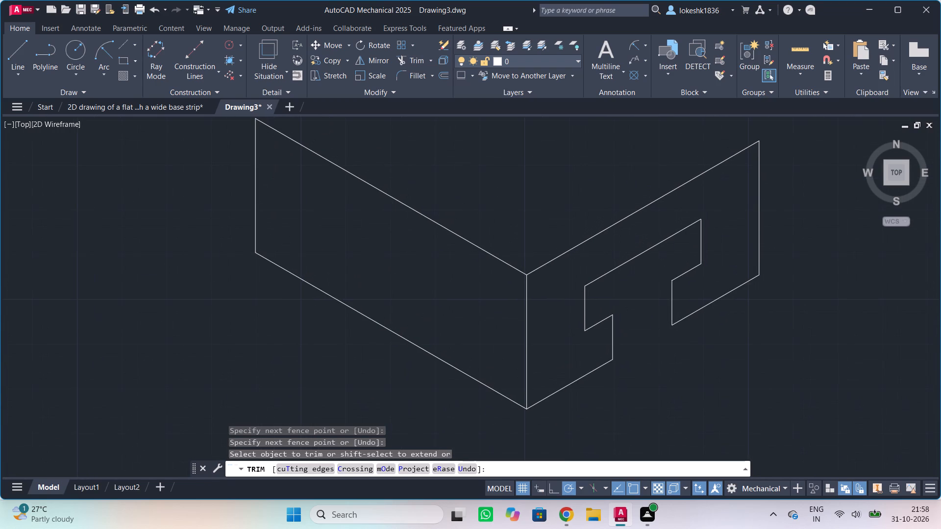
key(Escape)
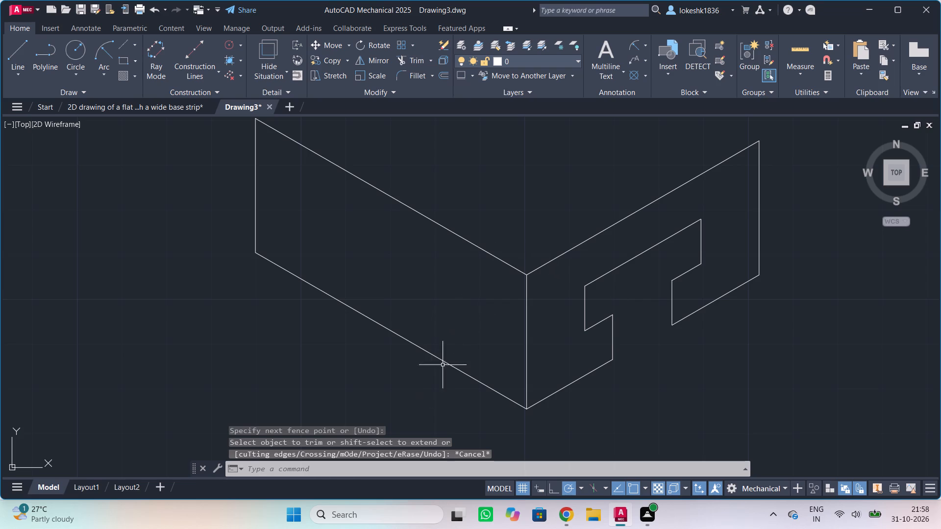
Copy the plain face's lower edge from the shared bottom corner to the near stem's upper corner and the far stem's lower and upper corners.
click(455, 337)
click(427, 368)
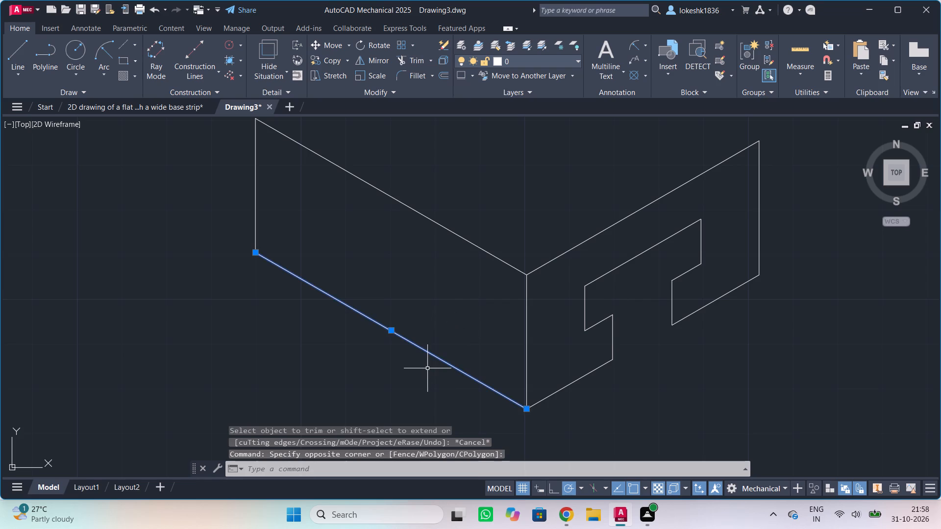
text(co)
key(Return)
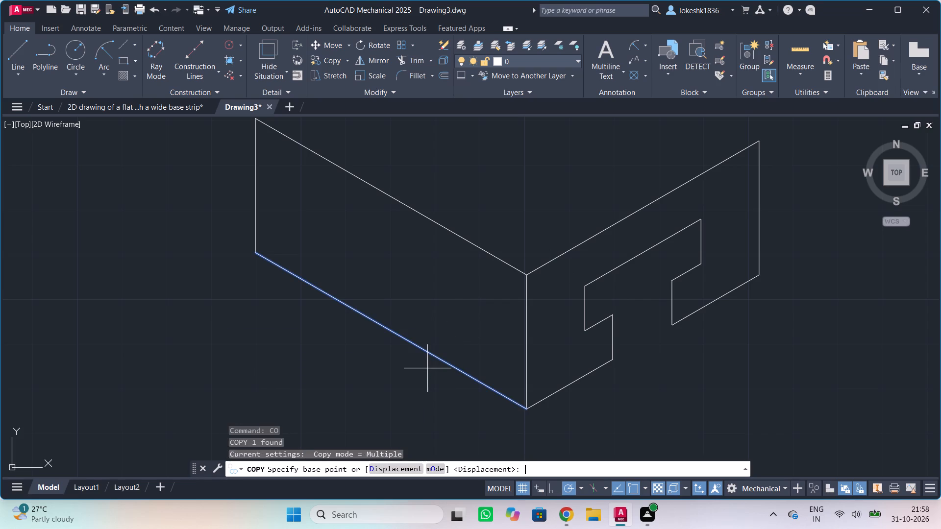
click(529, 410)
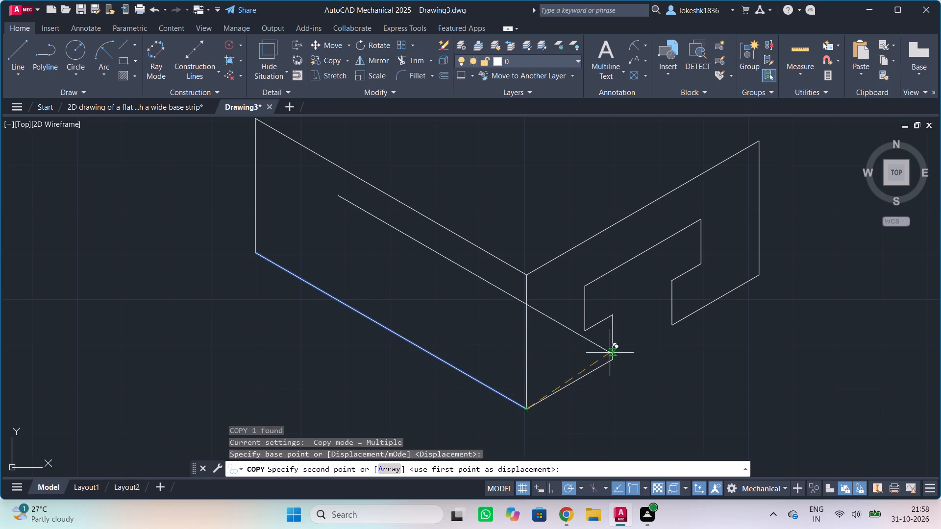
click(612, 313)
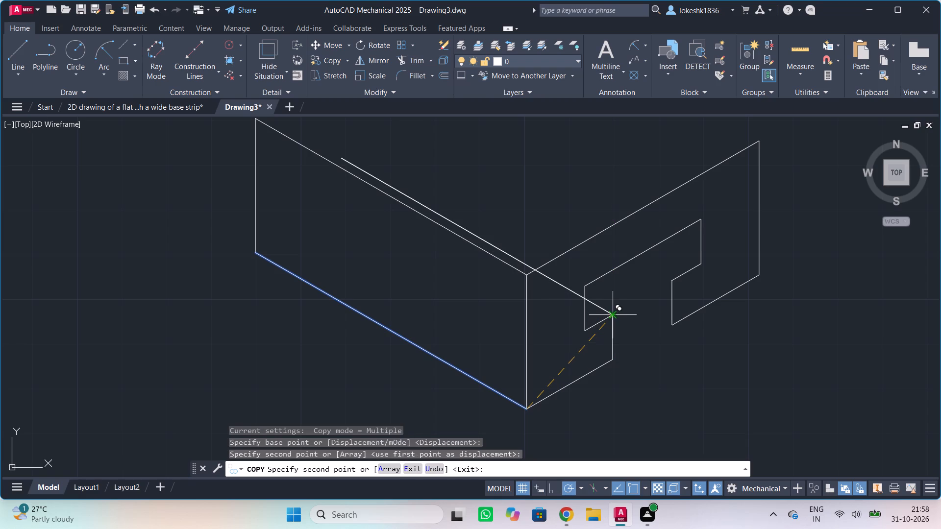
click(675, 326)
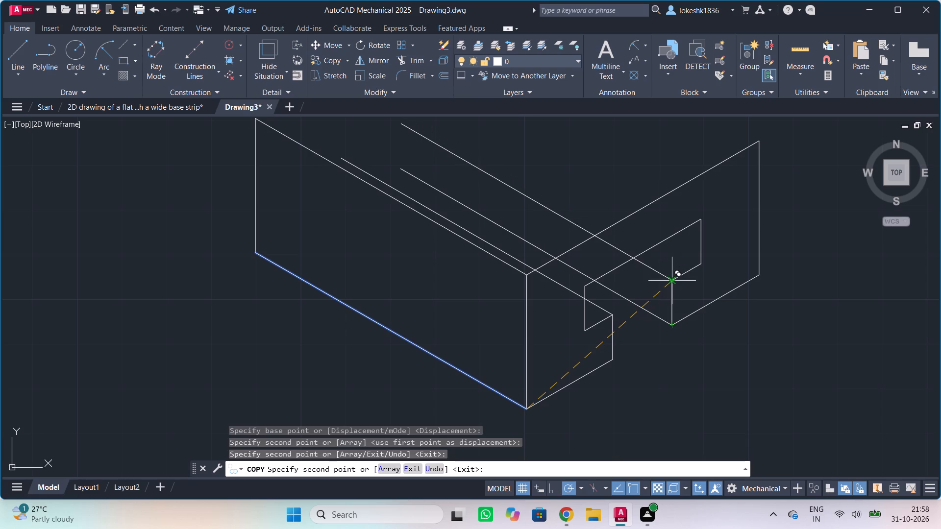
click(669, 283)
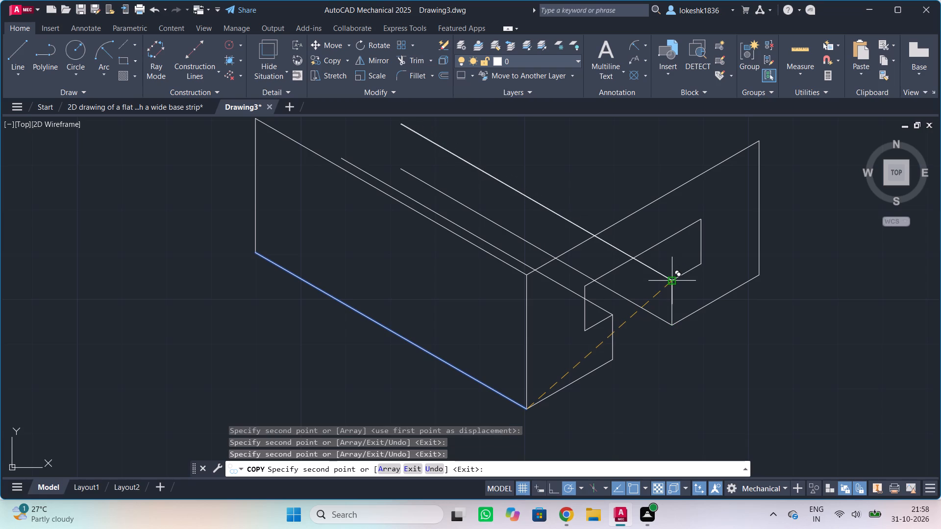
key(Escape)
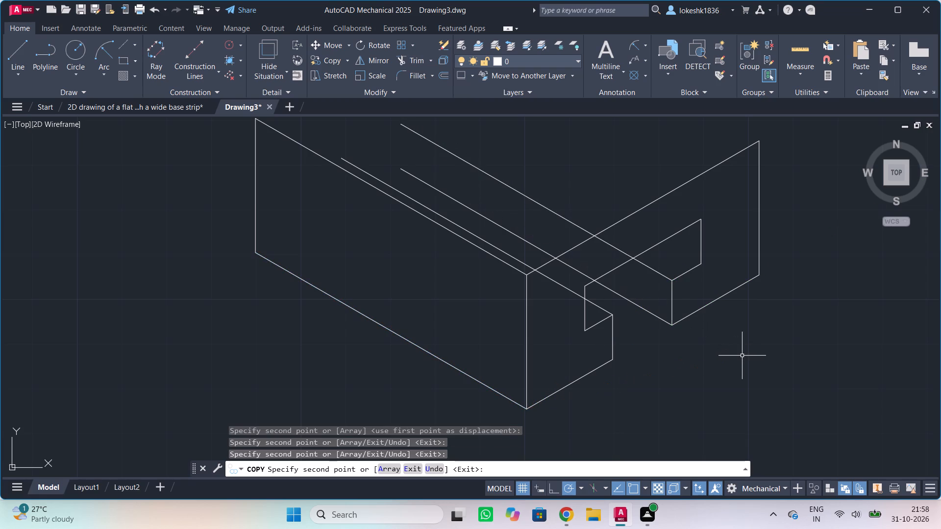
Trim the three copied edges where they cross the solid face between the slot outline and the face's upper edge.
scroll(637, 339, up, 1)
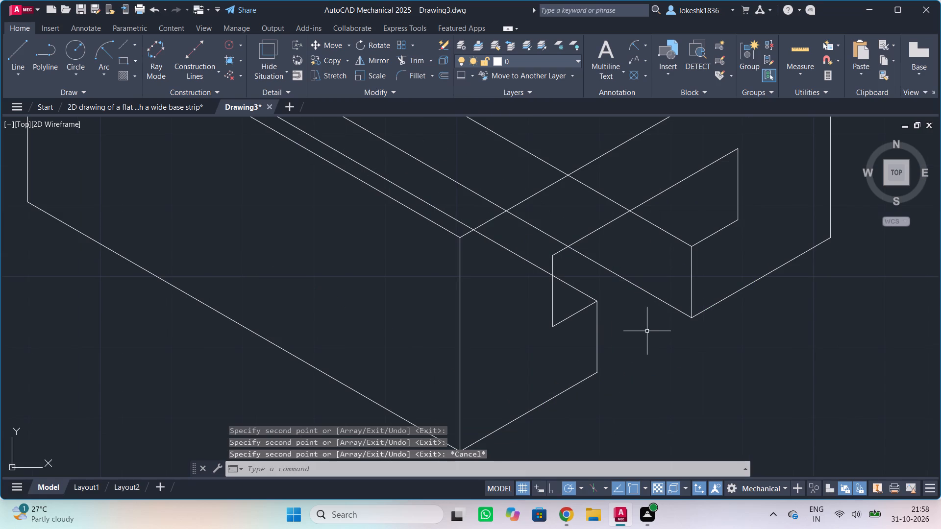
text(tr)
key(Return)
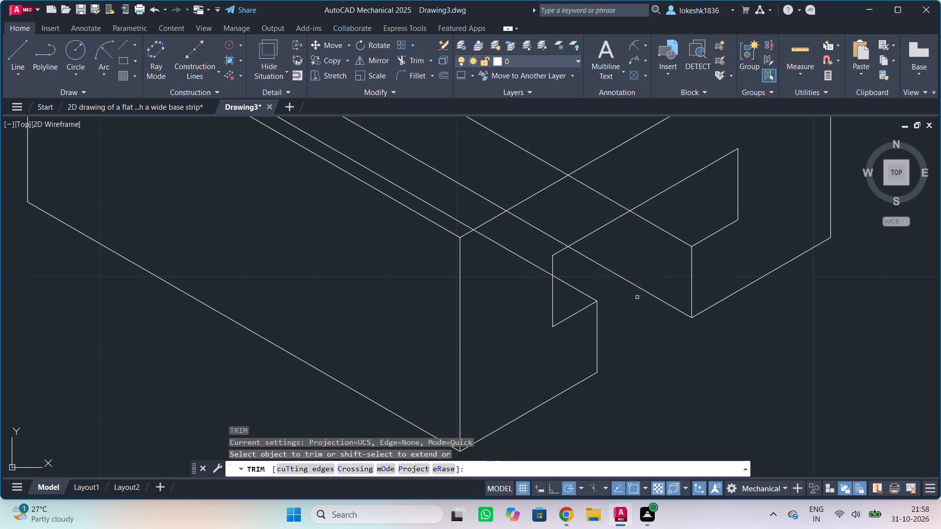
click(527, 260)
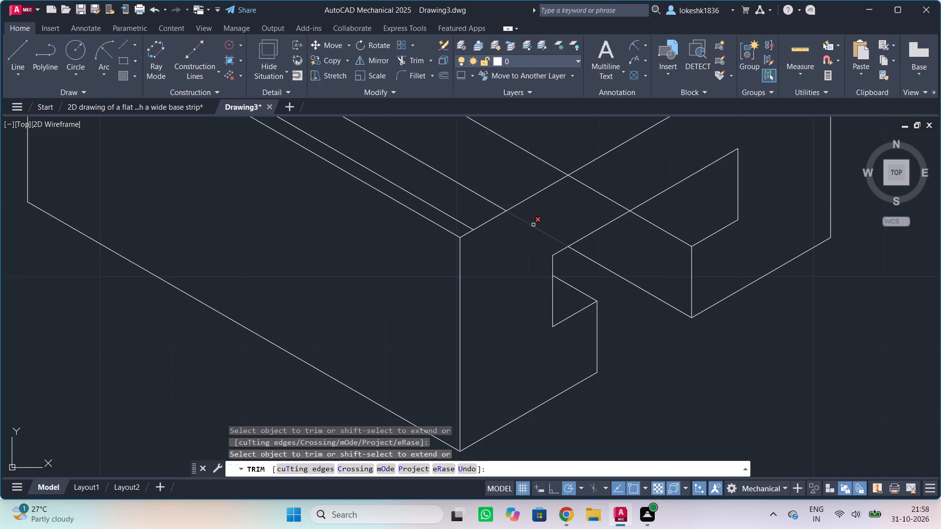
click(533, 225)
click(597, 191)
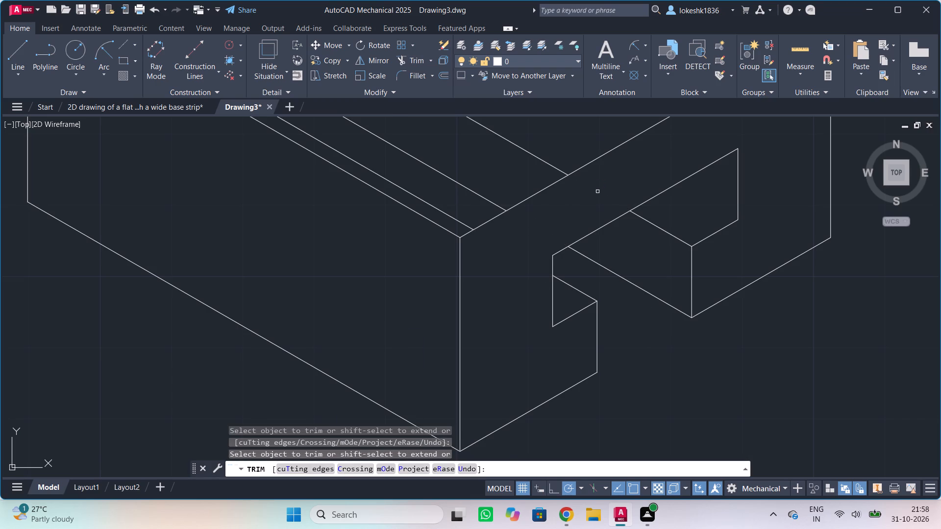
Remove the three leftover pieces of the copied edges lying beyond the slotted face's upper edge.
scroll(597, 192, down, 1)
middle_drag(597, 193, 607, 321)
scroll(496, 261, up, 2)
scroll(496, 261, down, 2)
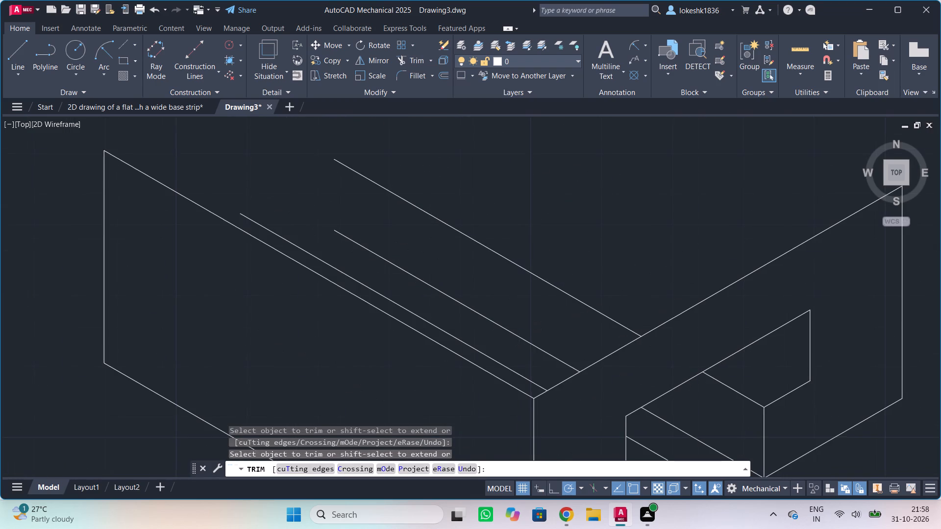
click(468, 307)
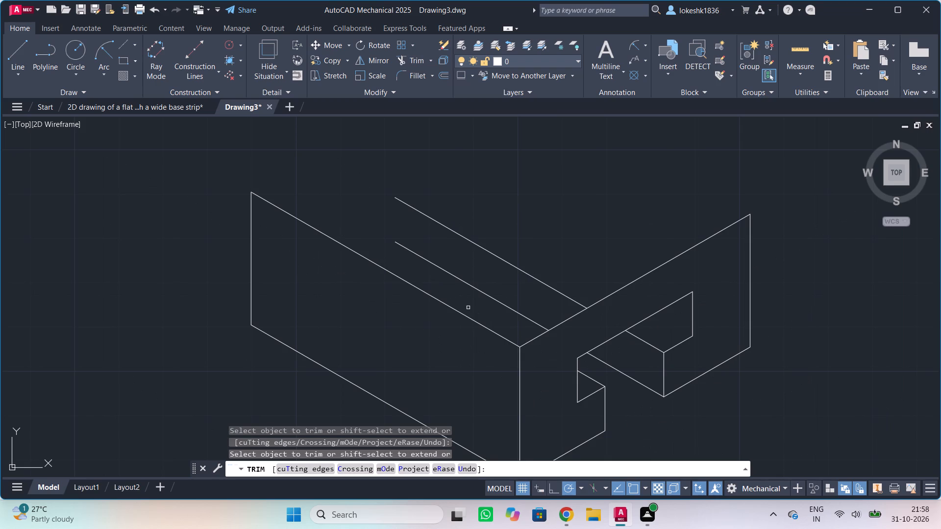
middle_drag(469, 308, 469, 309)
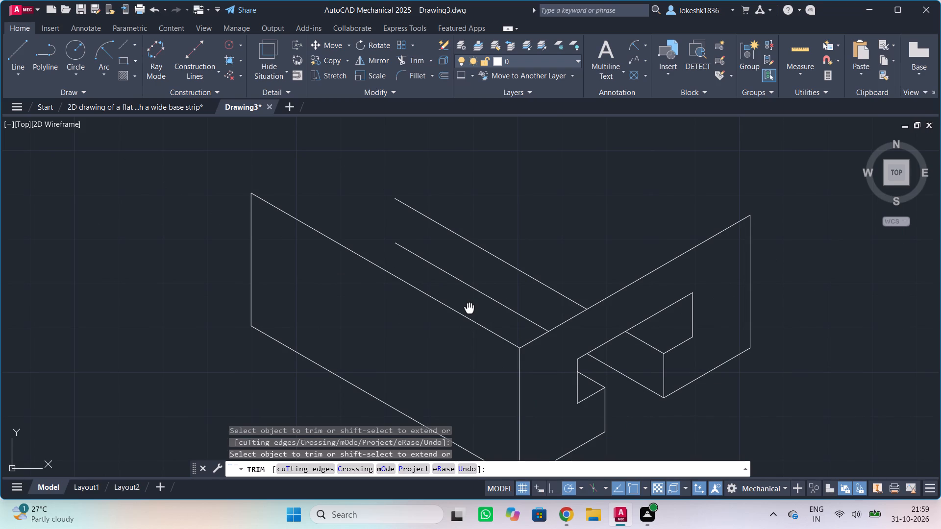
middle_drag(469, 309, 467, 313)
click(477, 299)
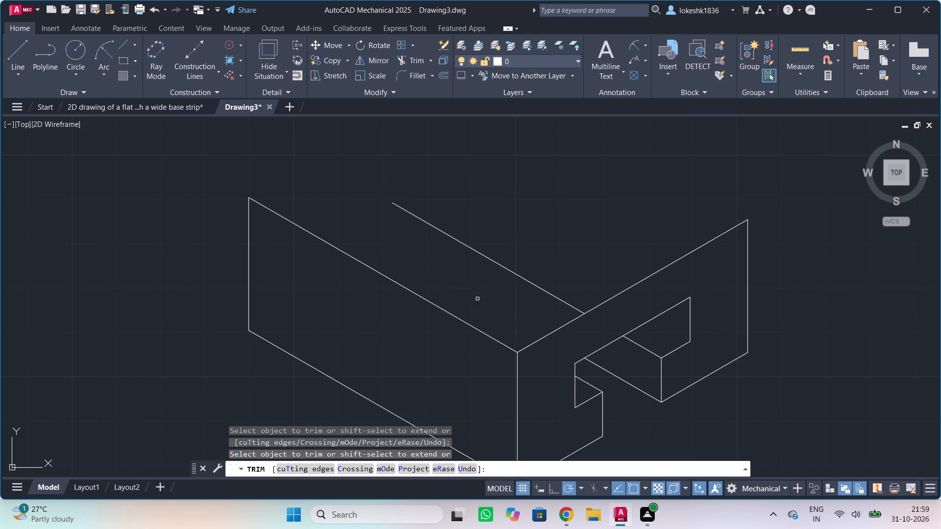
click(517, 274)
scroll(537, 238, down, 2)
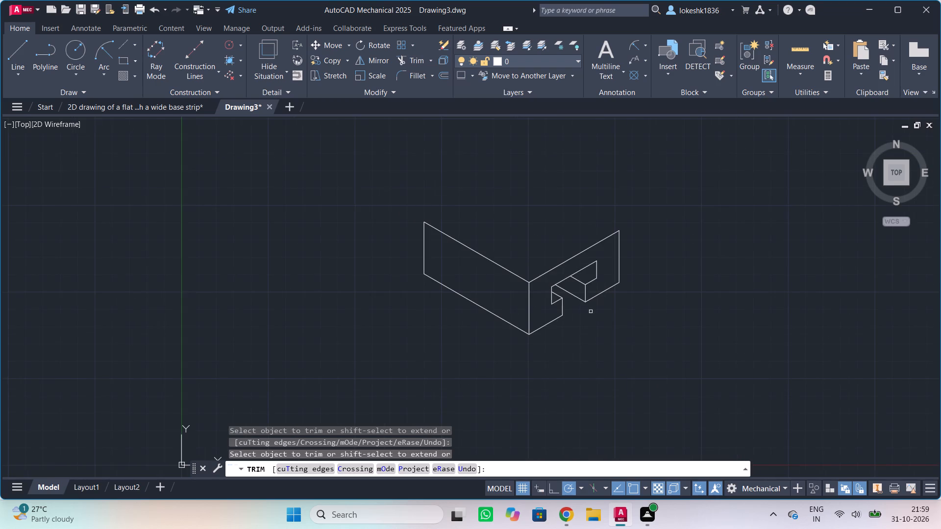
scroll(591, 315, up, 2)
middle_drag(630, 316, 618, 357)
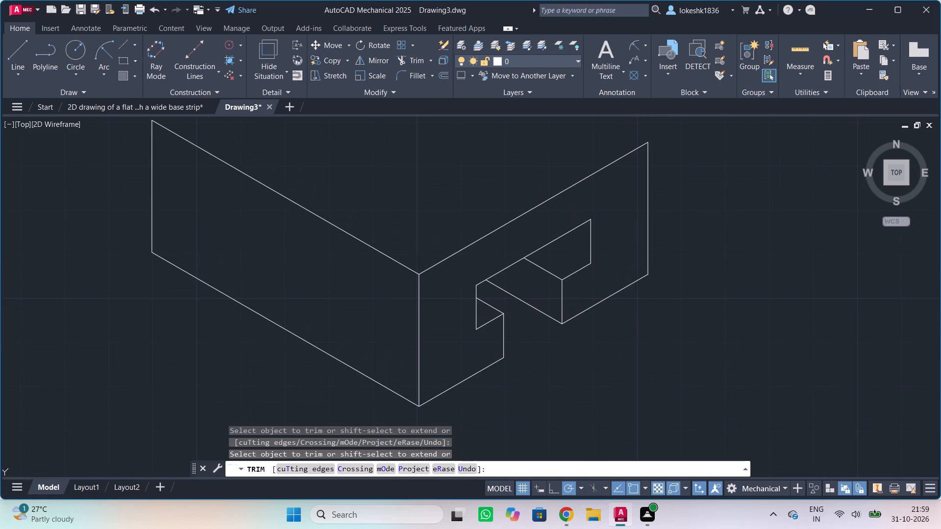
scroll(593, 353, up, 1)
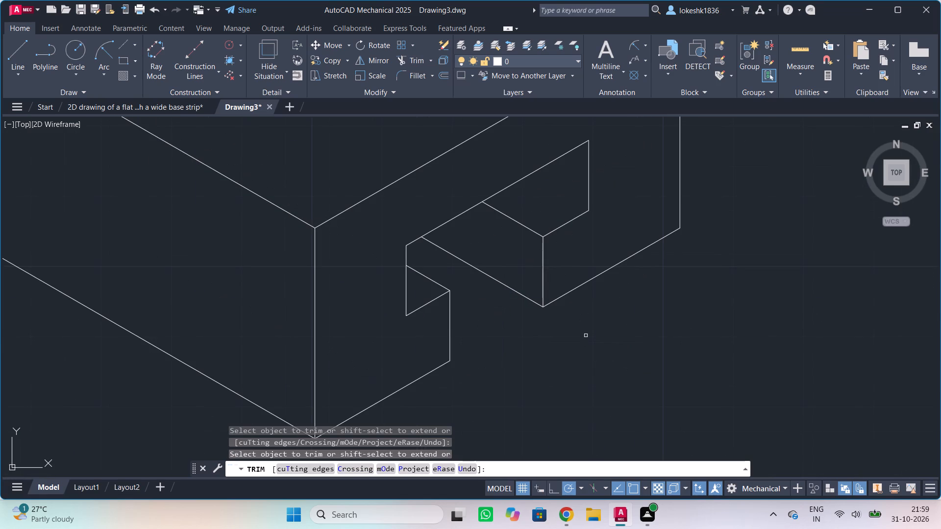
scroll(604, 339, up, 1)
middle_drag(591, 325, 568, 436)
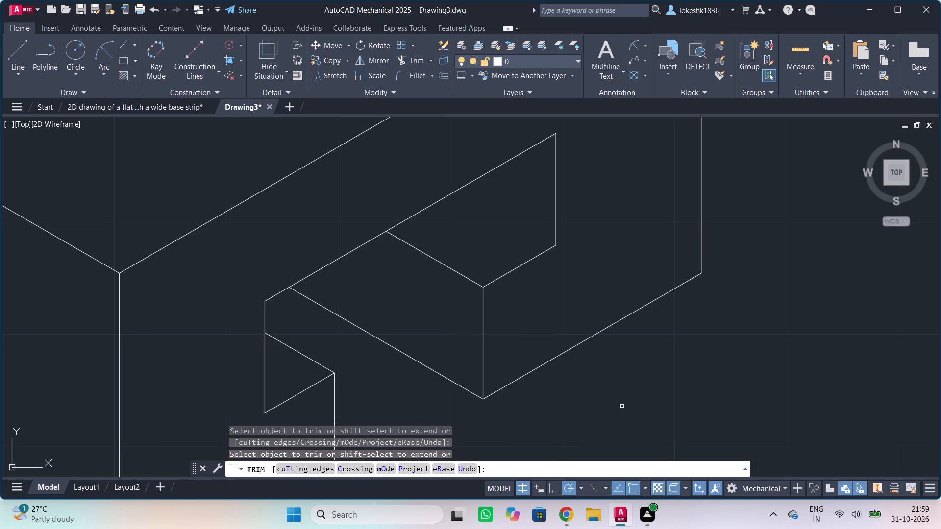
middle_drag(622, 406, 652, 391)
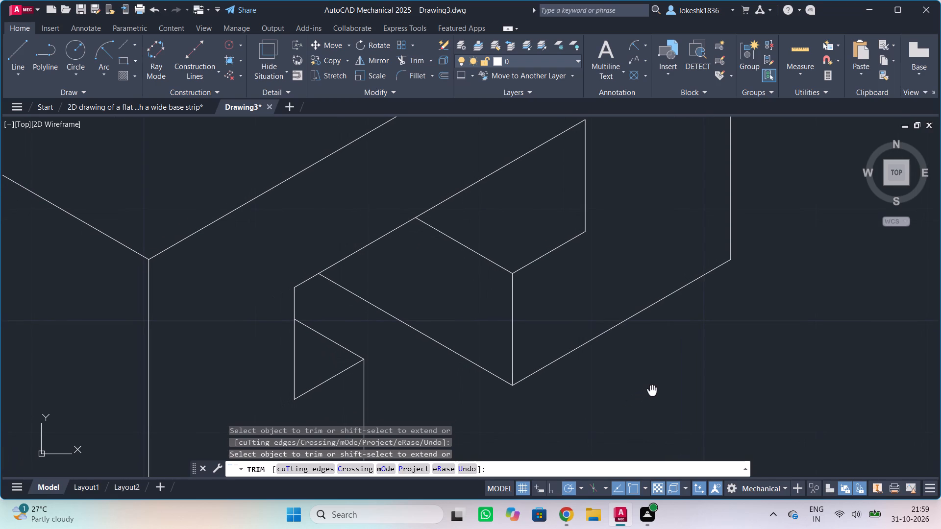
Examine the trimmed T-slot depth edges and the overall shape of the two block faces, and end trimming.
middle_drag(652, 391, 674, 379)
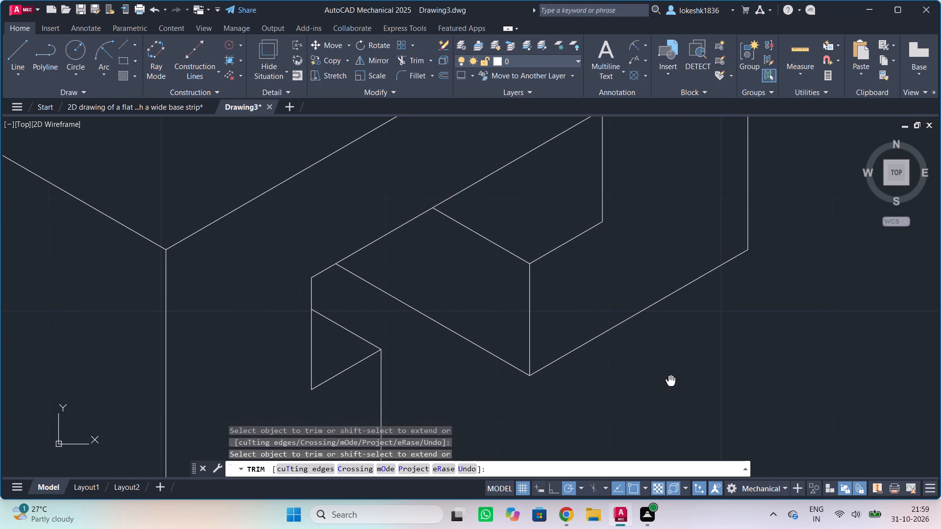
middle_drag(674, 379, 667, 392)
scroll(657, 390, down, 2)
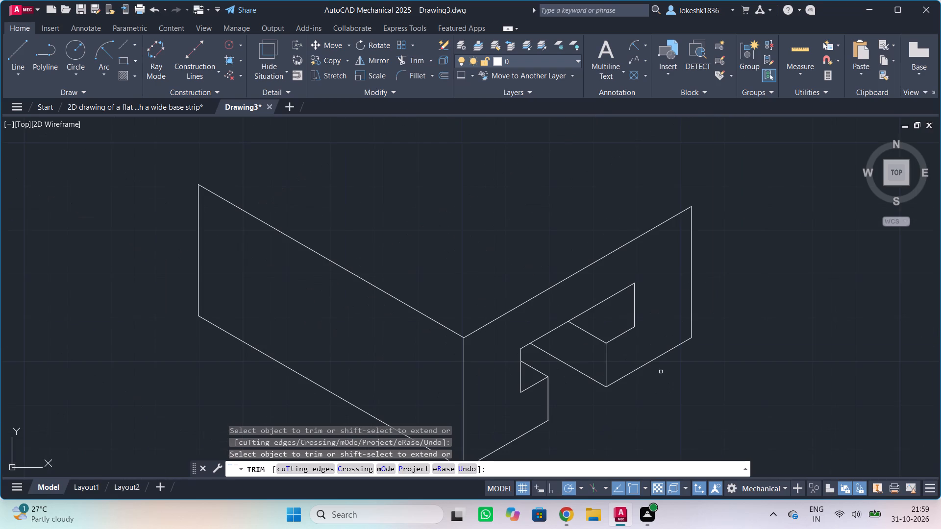
middle_drag(707, 376, 745, 315)
scroll(658, 338, down, 1)
middle_drag(651, 353, 650, 357)
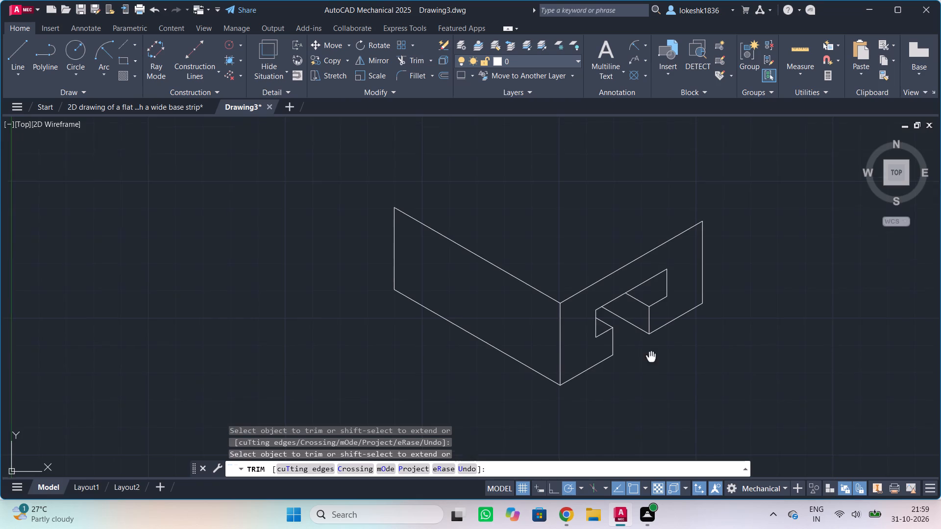
middle_drag(650, 357, 636, 398)
middle_click(636, 398)
middle_click(636, 398)
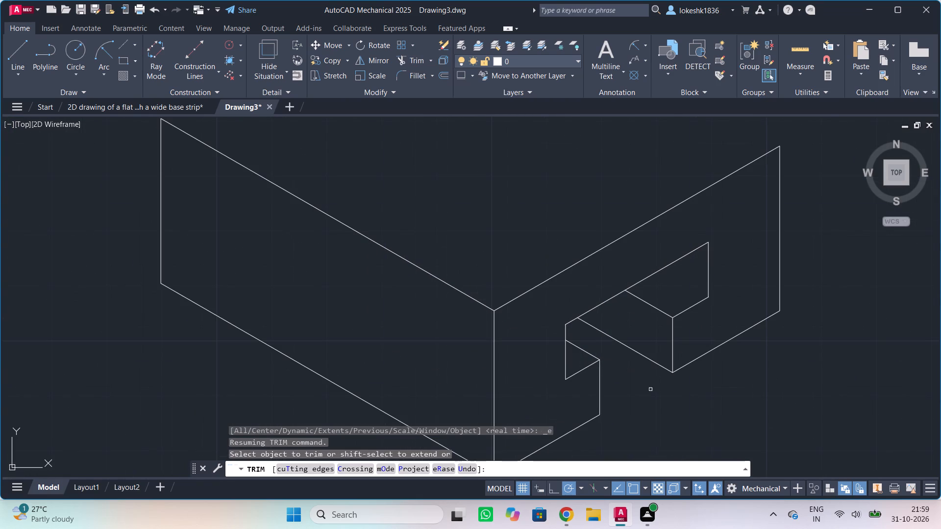
scroll(755, 371, up, 2)
scroll(687, 308, down, 2)
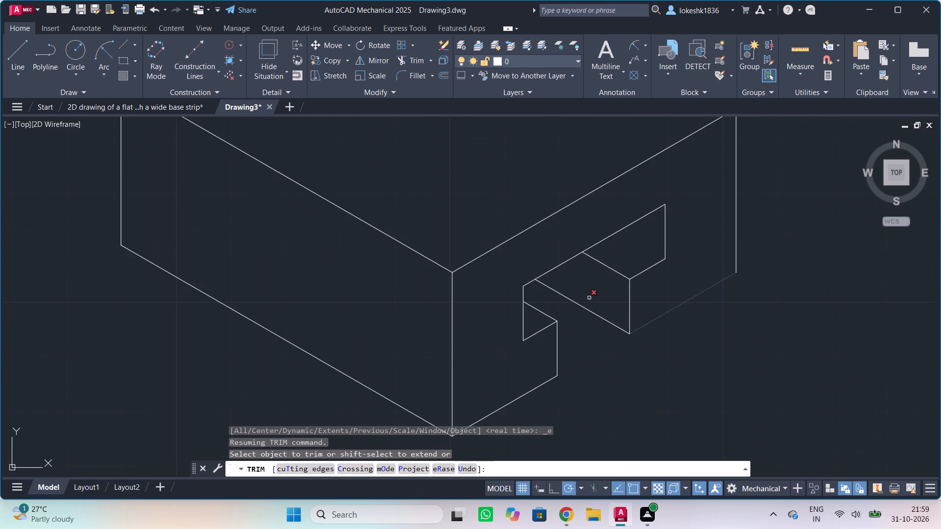
scroll(537, 249, down, 2)
middle_drag(594, 385, 571, 429)
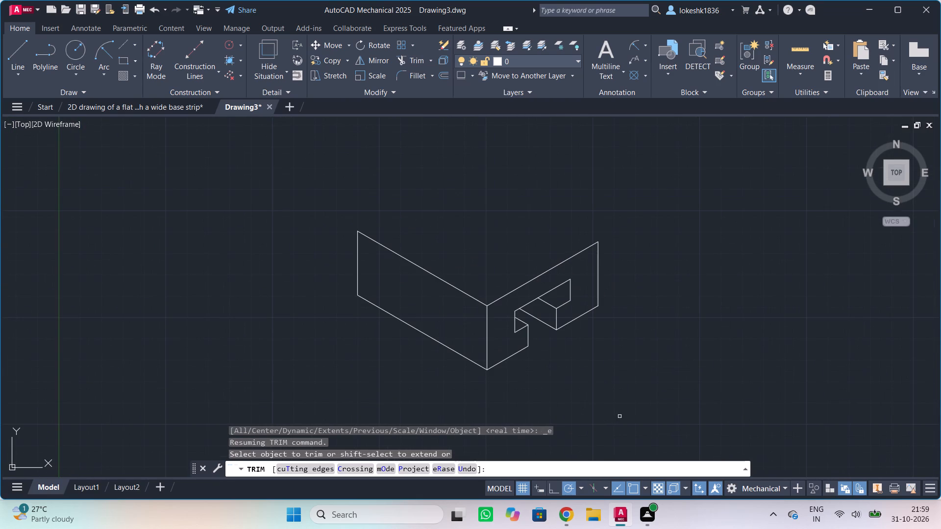
middle_drag(626, 411, 615, 420)
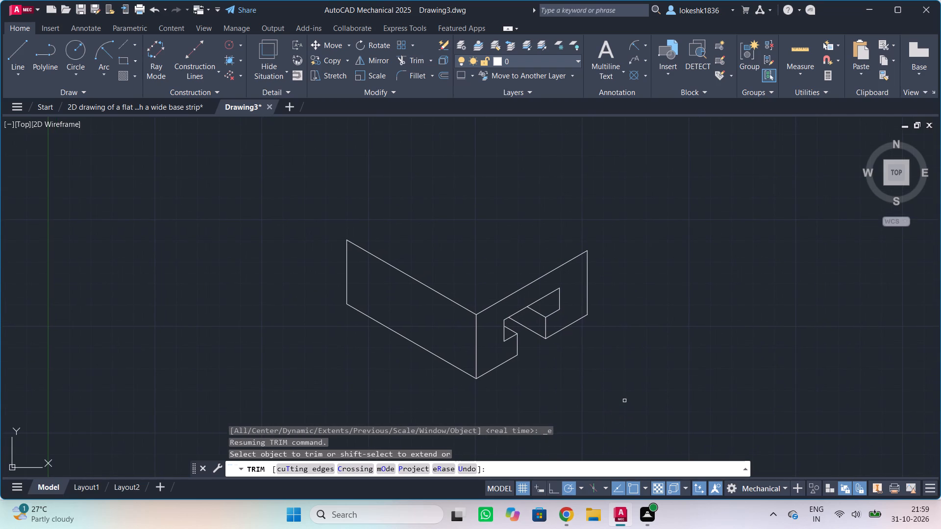
scroll(625, 399, up, 2)
scroll(625, 399, down, 2)
scroll(591, 375, down, 1)
scroll(581, 375, up, 1)
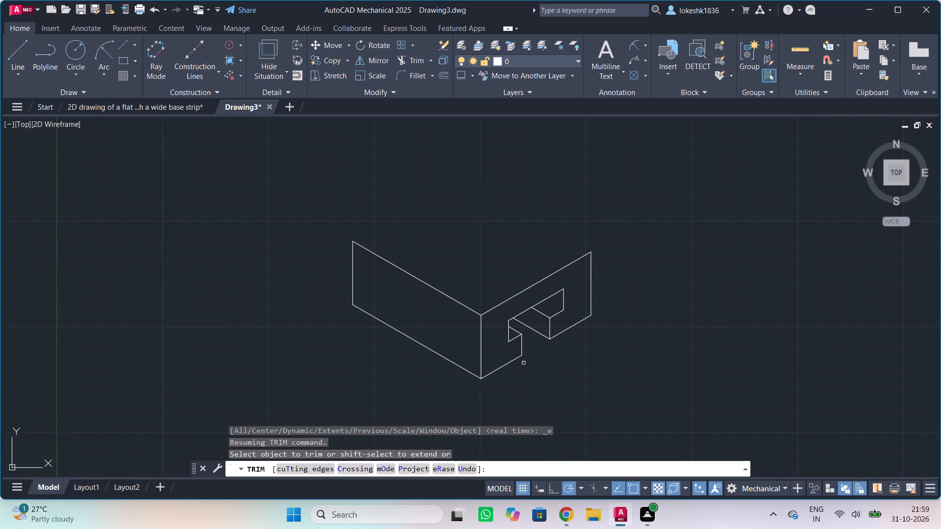
scroll(495, 292, up, 1)
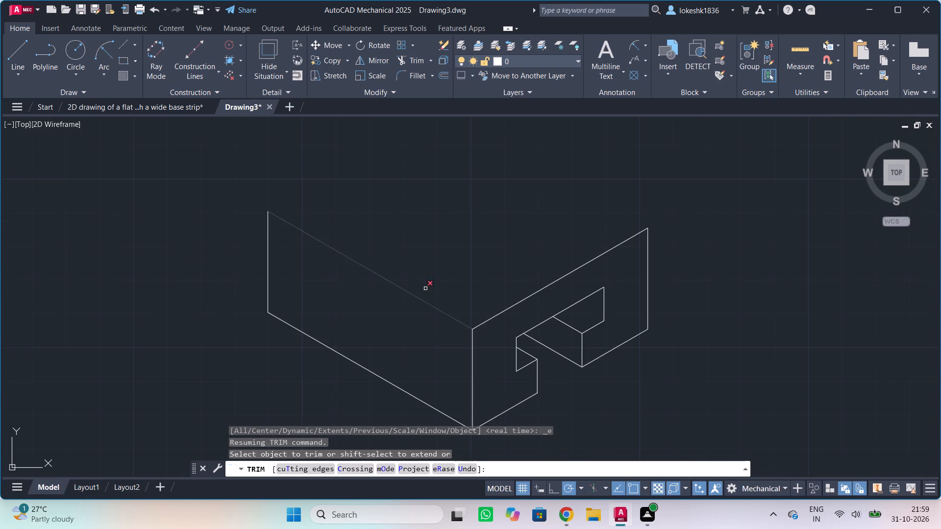
key(Escape)
Copy the upper sloping edge of the plain block face.
scroll(435, 251, up, 1)
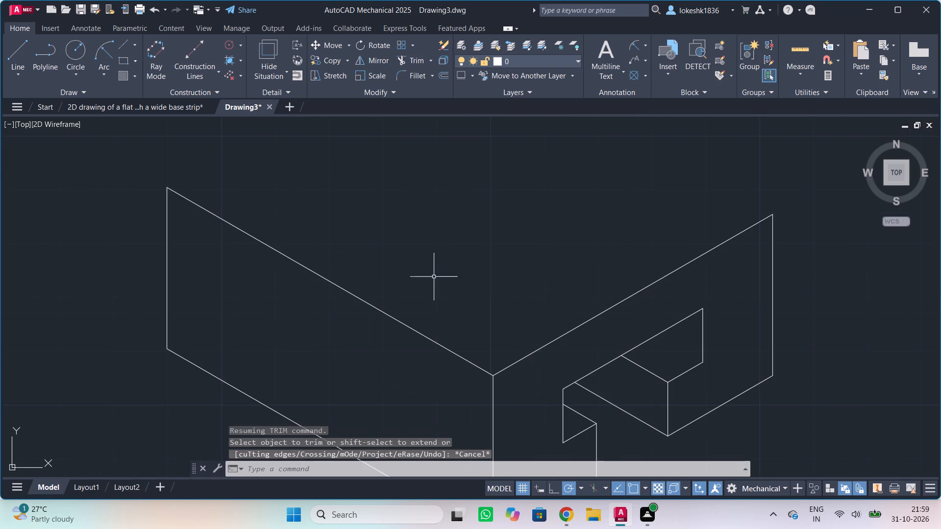
scroll(442, 246, down, 1)
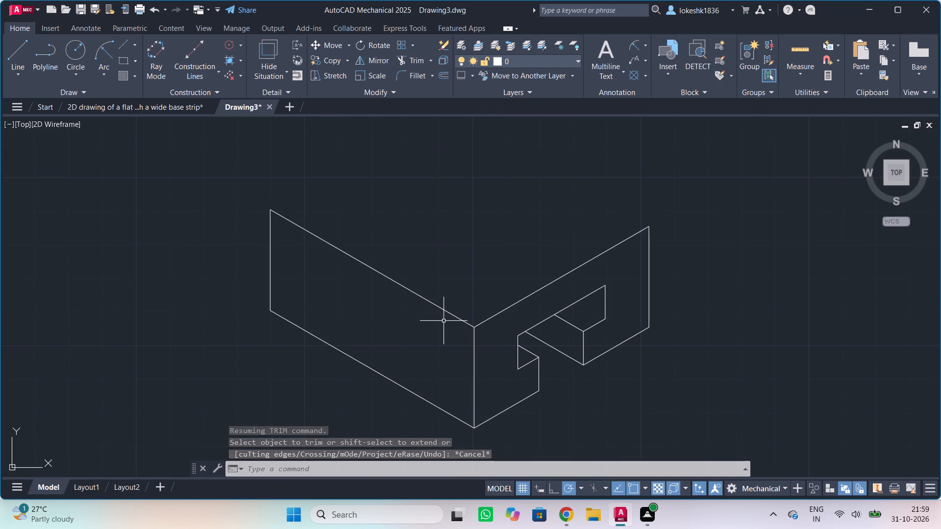
click(444, 259)
click(392, 314)
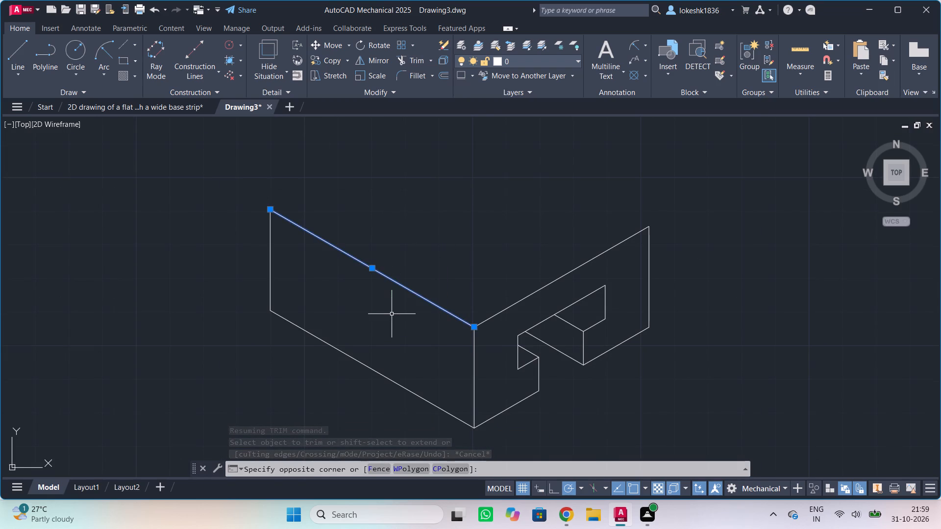
text(co)
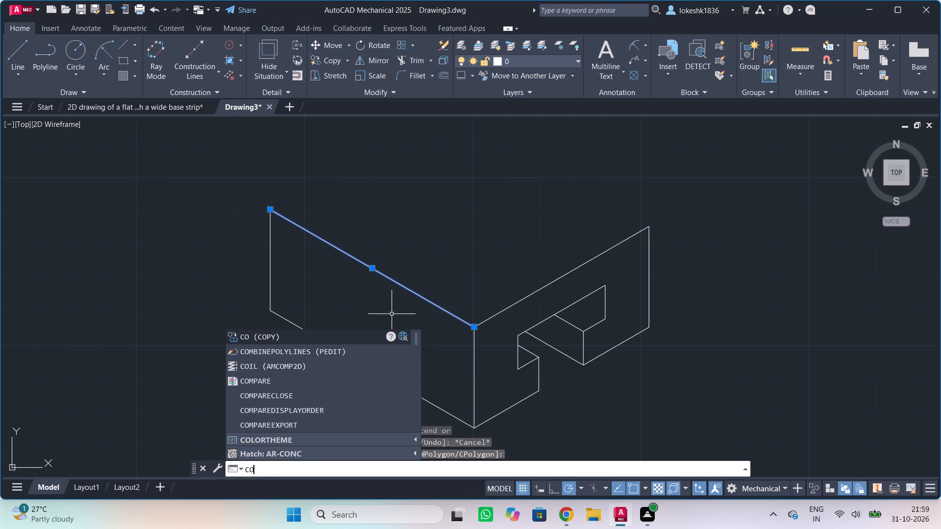
click(288, 335)
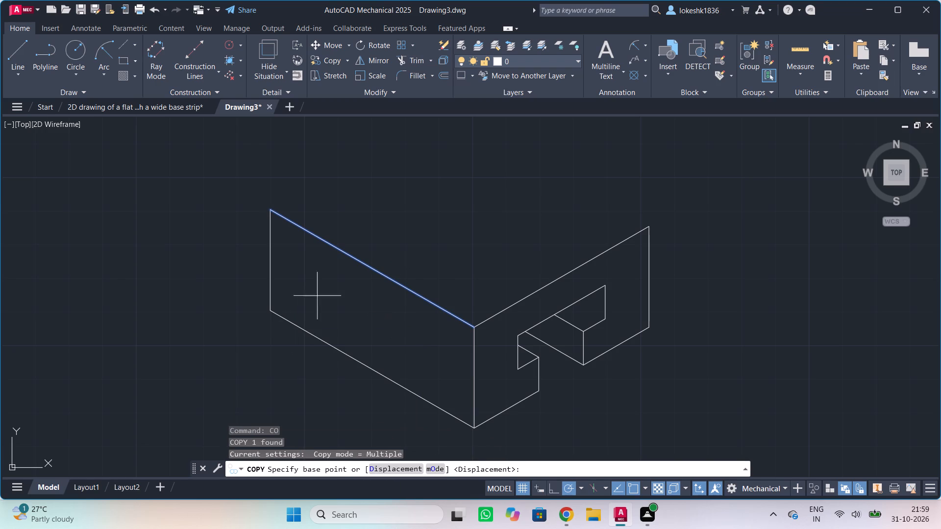
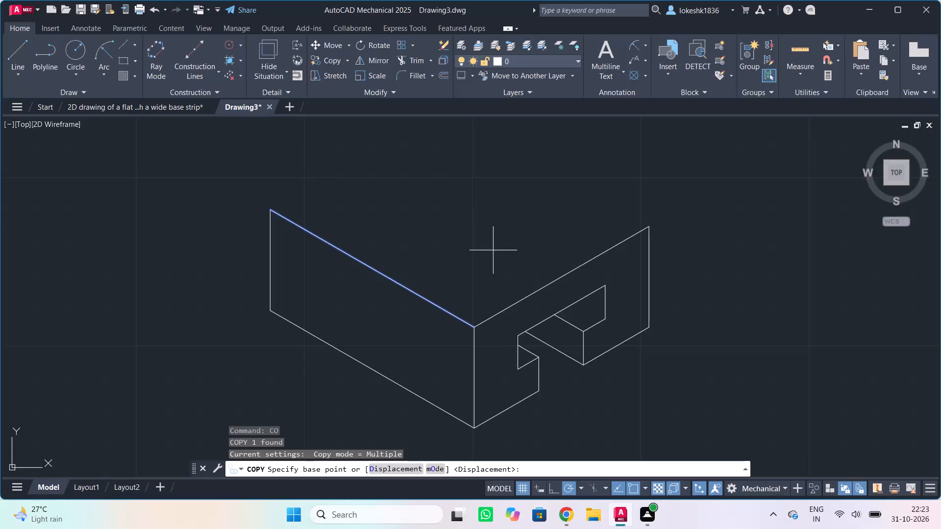
Place the copy of the plain face's upper sloping edge 10 units along the slotted face's upper edge from the shared corner.
scroll(390, 237, up, 2)
scroll(394, 251, down, 1)
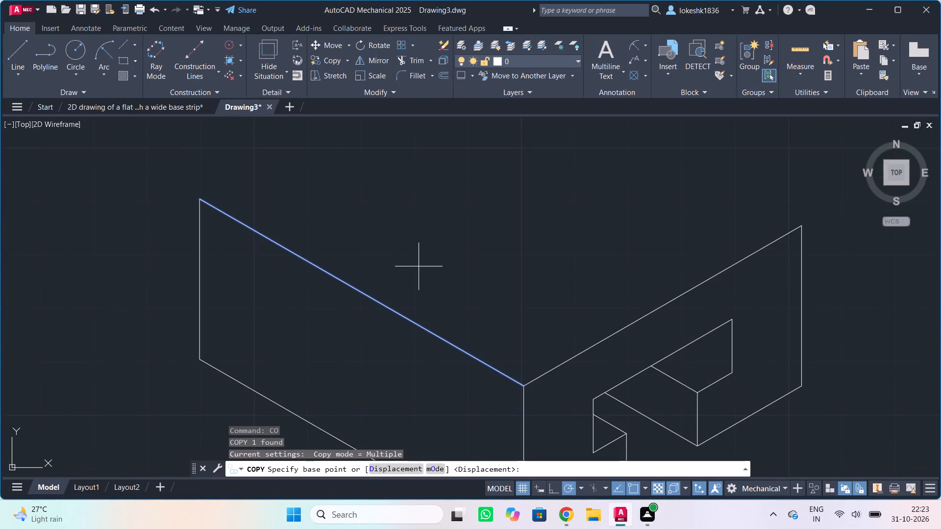
middle_drag(419, 266, 415, 213)
scroll(407, 212, down, 2)
middle_drag(407, 224, 401, 218)
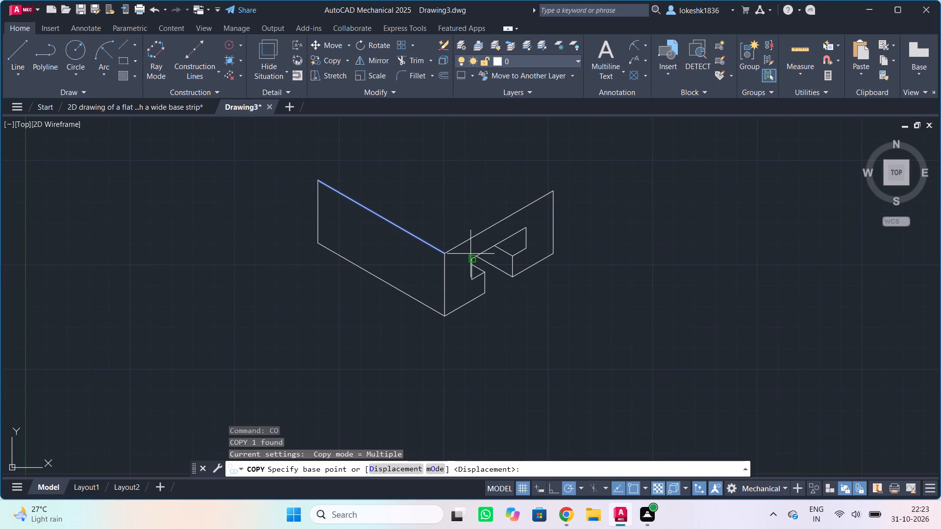
click(445, 254)
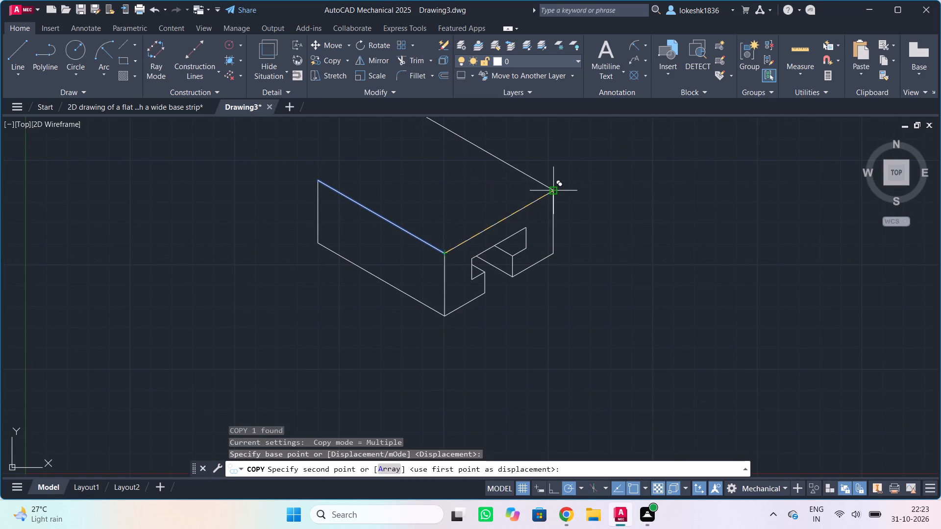
middle_drag(554, 194, 523, 270)
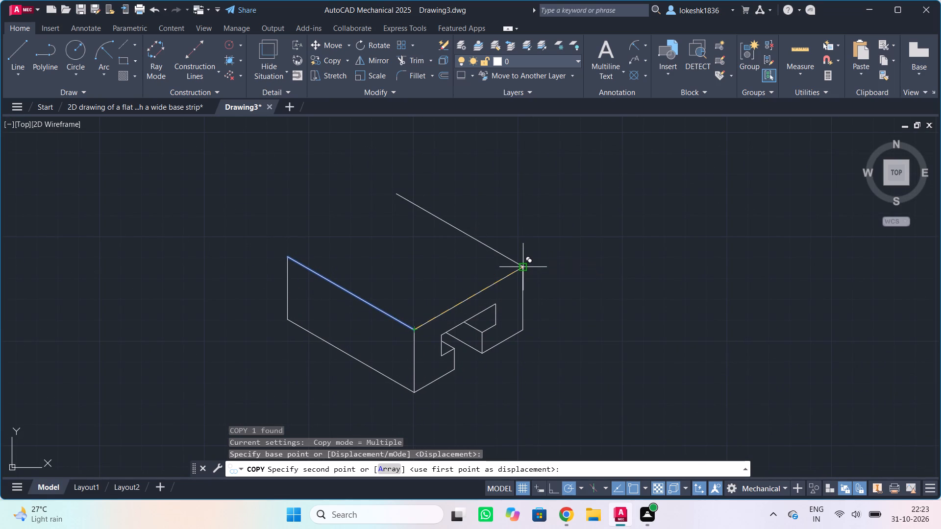
text(10)
key(Return)
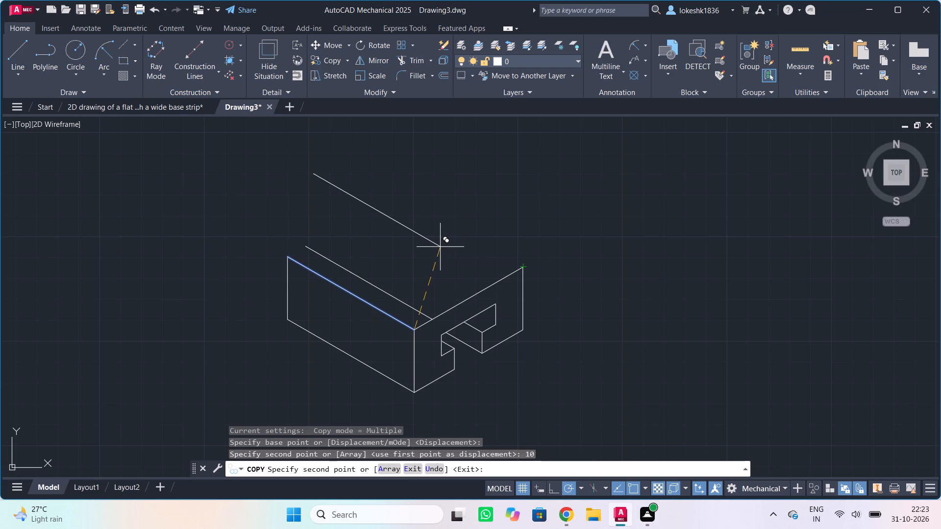
key(Escape)
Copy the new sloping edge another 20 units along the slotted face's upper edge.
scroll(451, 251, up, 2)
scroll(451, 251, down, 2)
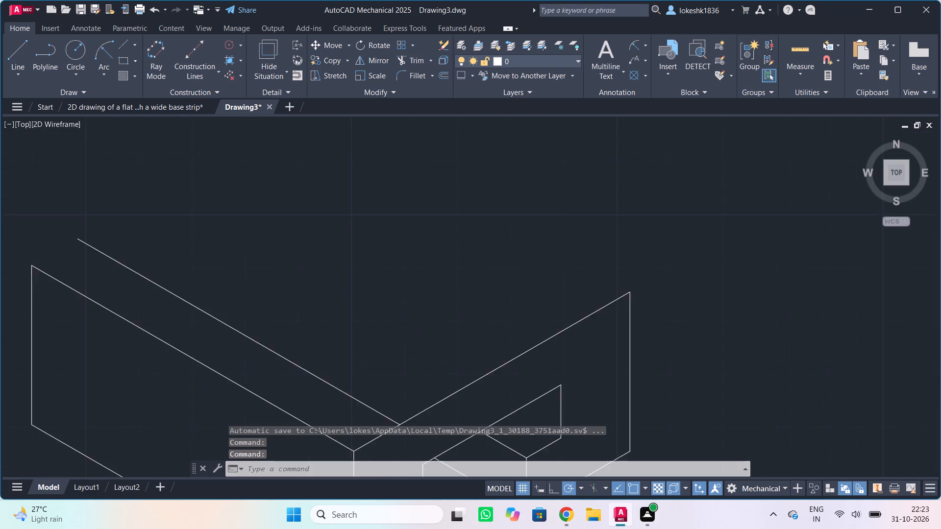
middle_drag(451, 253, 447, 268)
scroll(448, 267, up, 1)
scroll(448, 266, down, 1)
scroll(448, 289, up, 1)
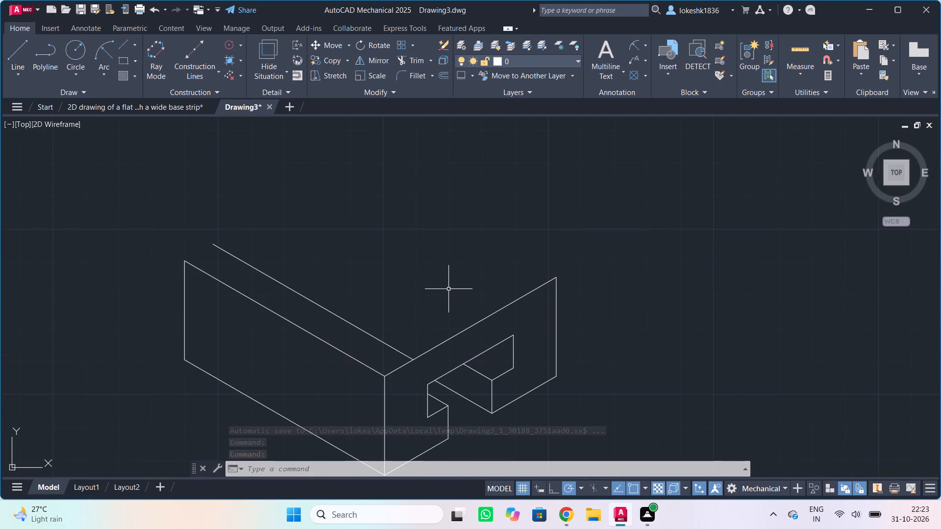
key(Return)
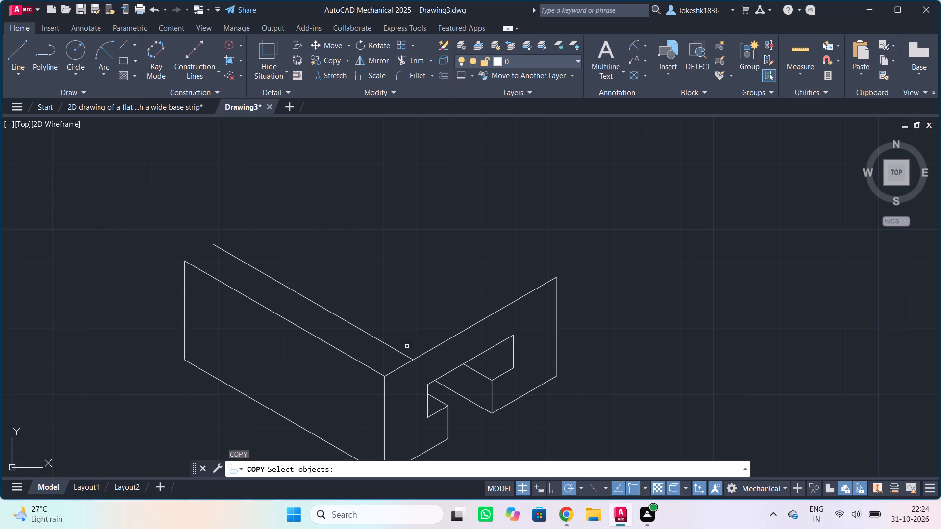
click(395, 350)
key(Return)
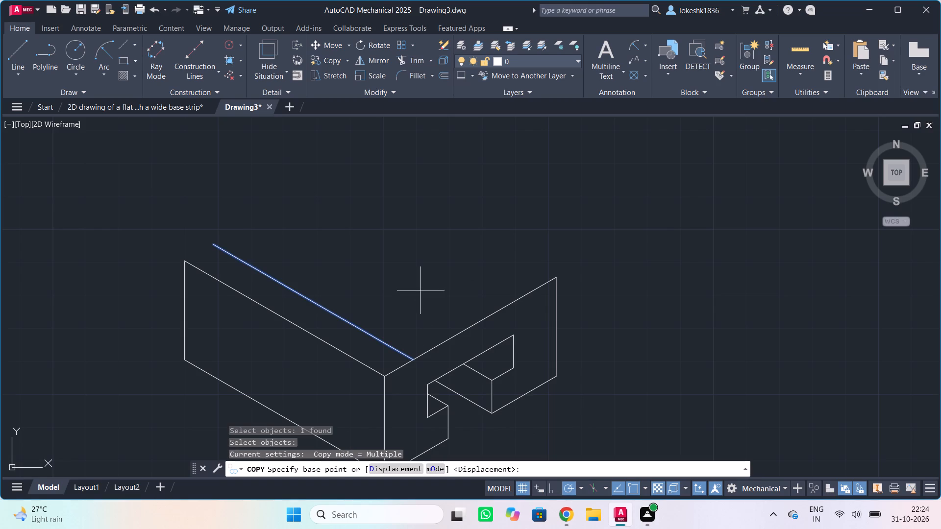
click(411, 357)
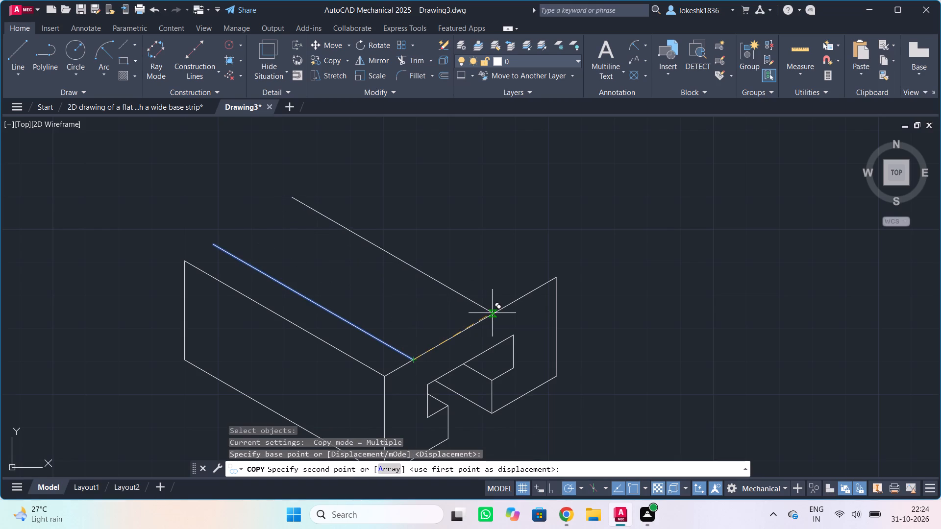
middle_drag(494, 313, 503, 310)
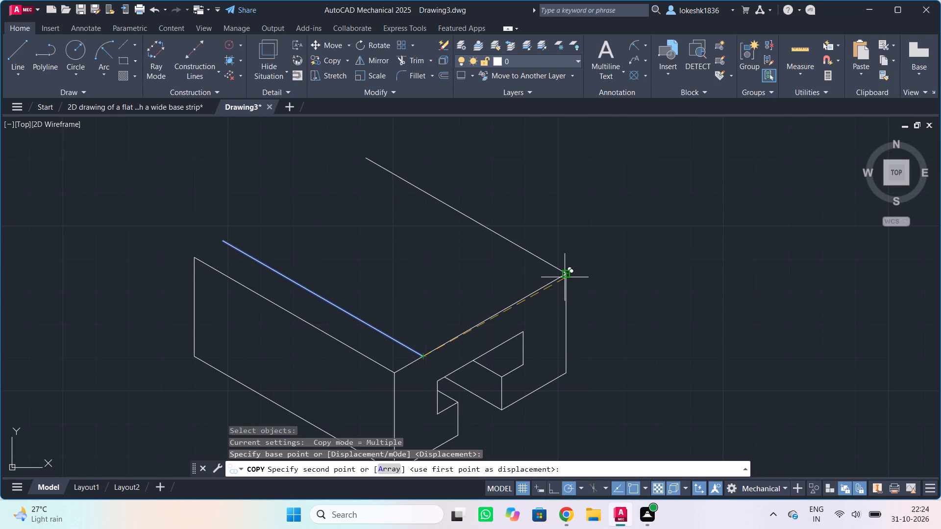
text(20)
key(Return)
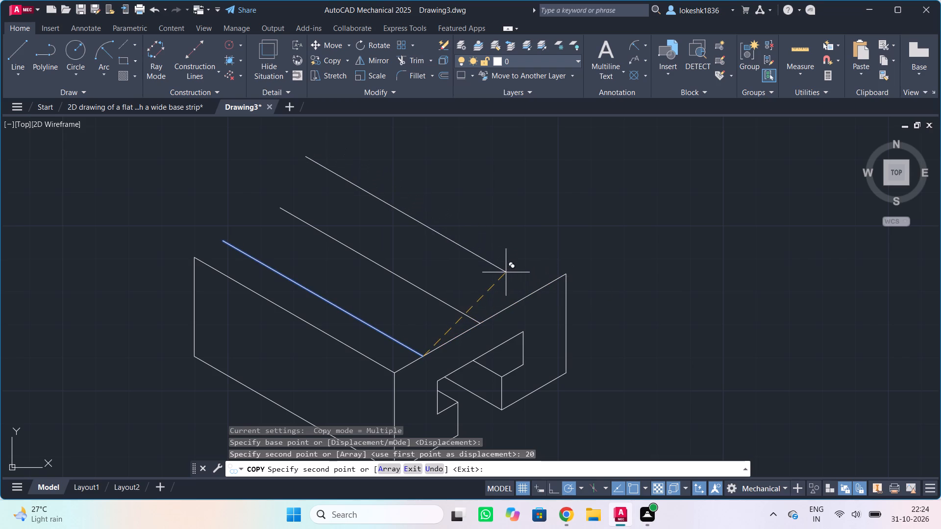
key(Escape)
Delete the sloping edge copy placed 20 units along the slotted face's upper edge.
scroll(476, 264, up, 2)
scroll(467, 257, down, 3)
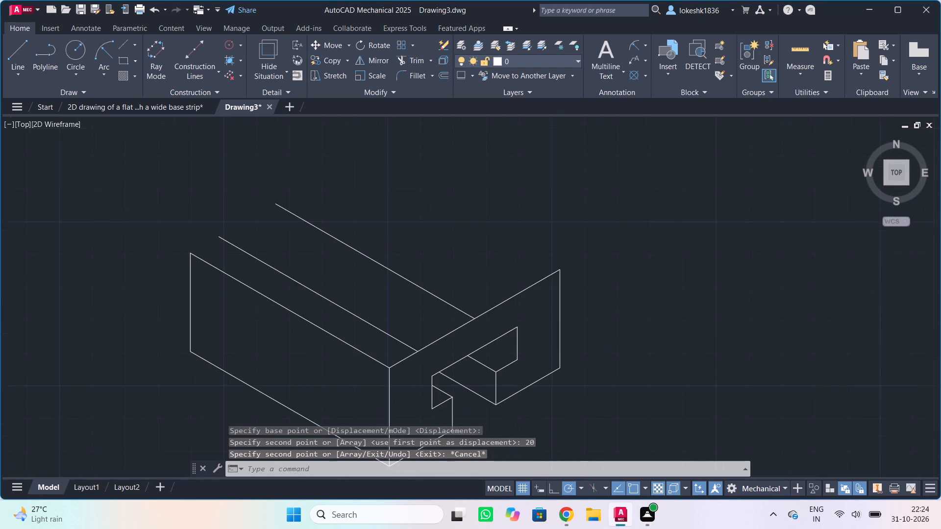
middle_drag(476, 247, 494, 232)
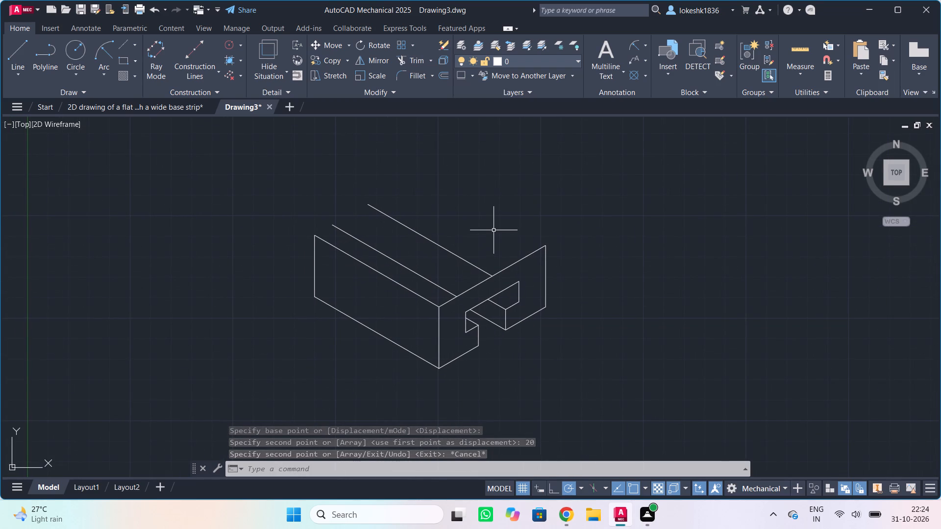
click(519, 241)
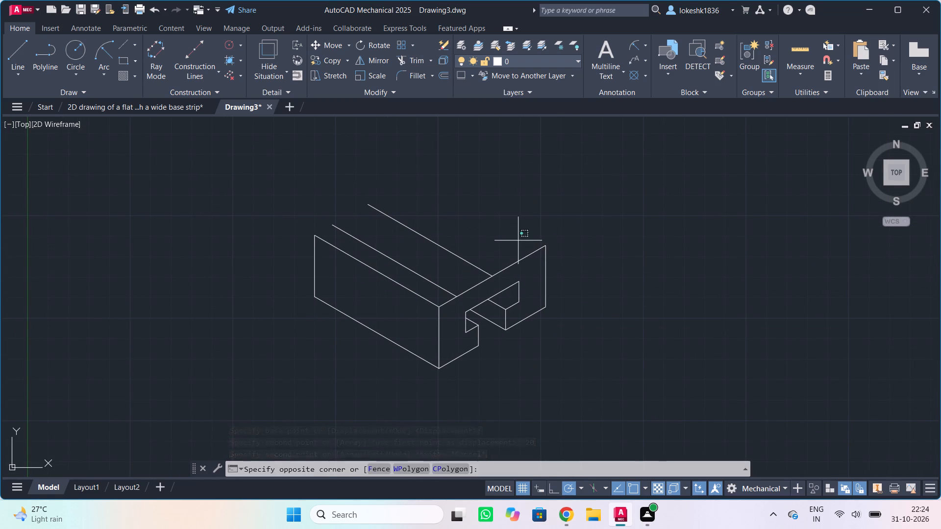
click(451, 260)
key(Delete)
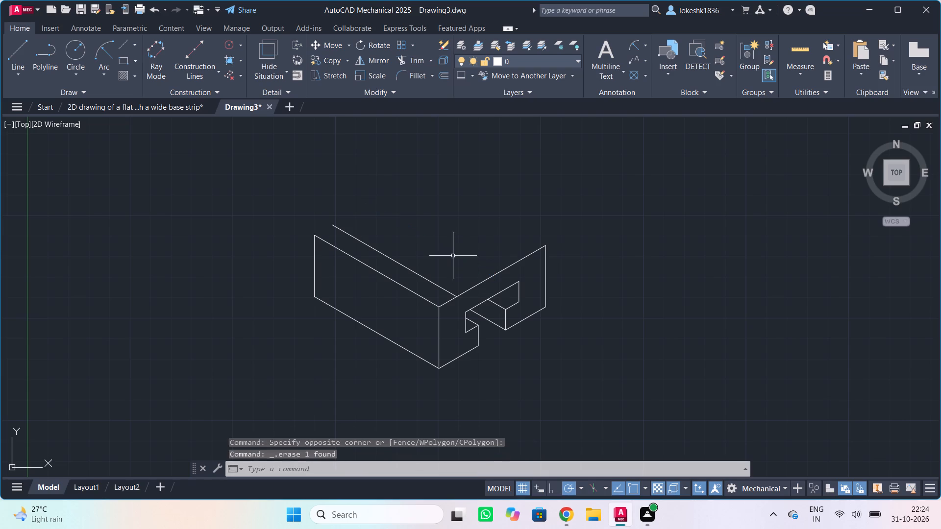
Draw a 30-unit vertical line upward from where the remaining copied edge meets the slotted face's upper edge.
key(l)
key(Return)
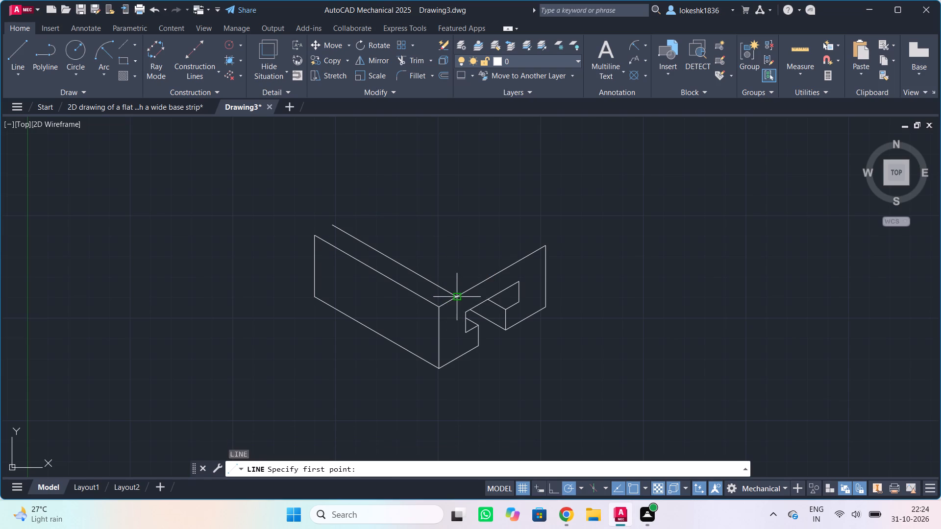
click(457, 298)
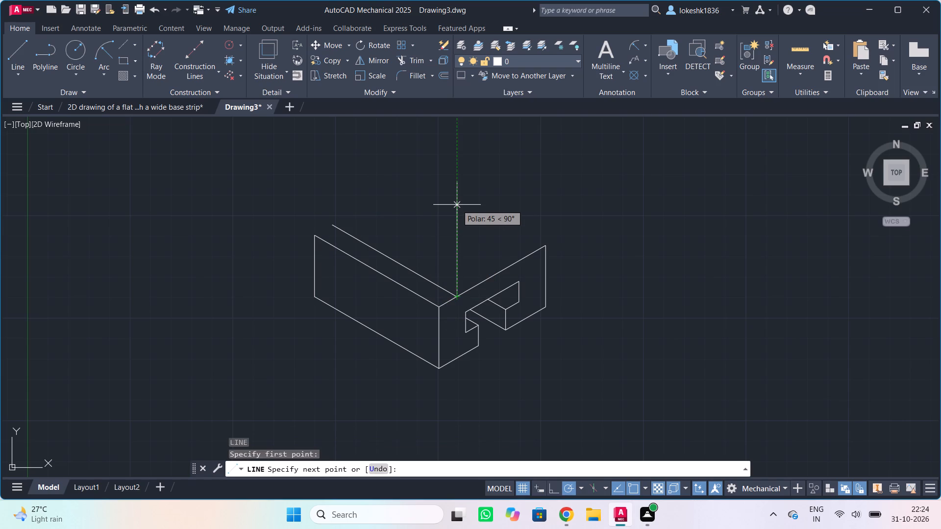
middle_click(457, 205)
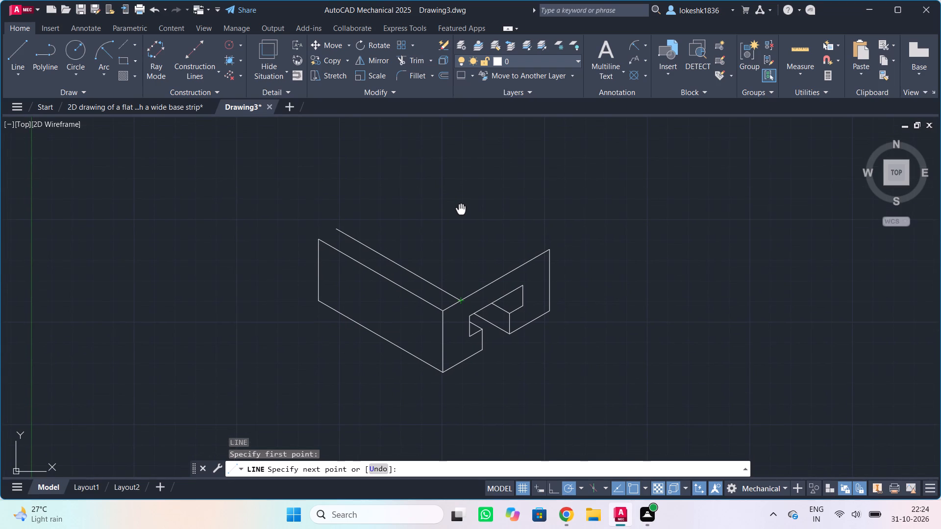
middle_click(461, 209)
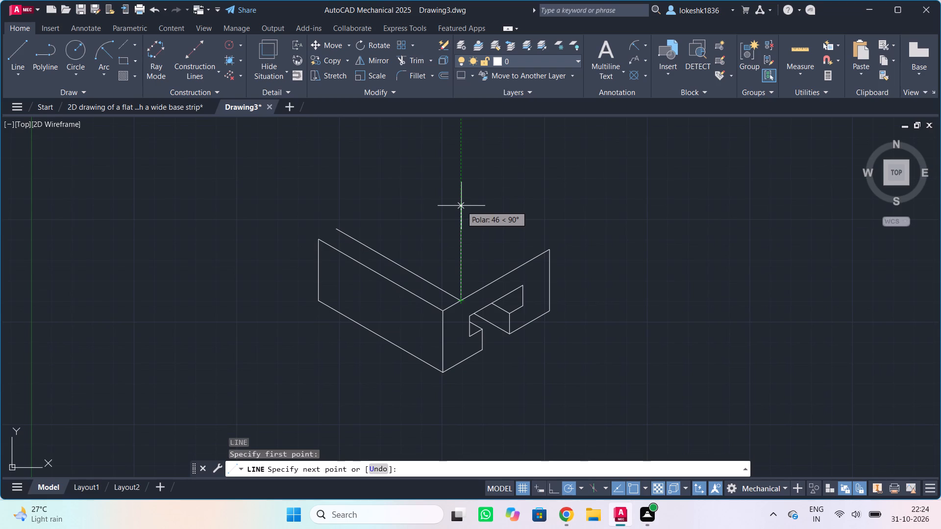
text(30)
key(Return)
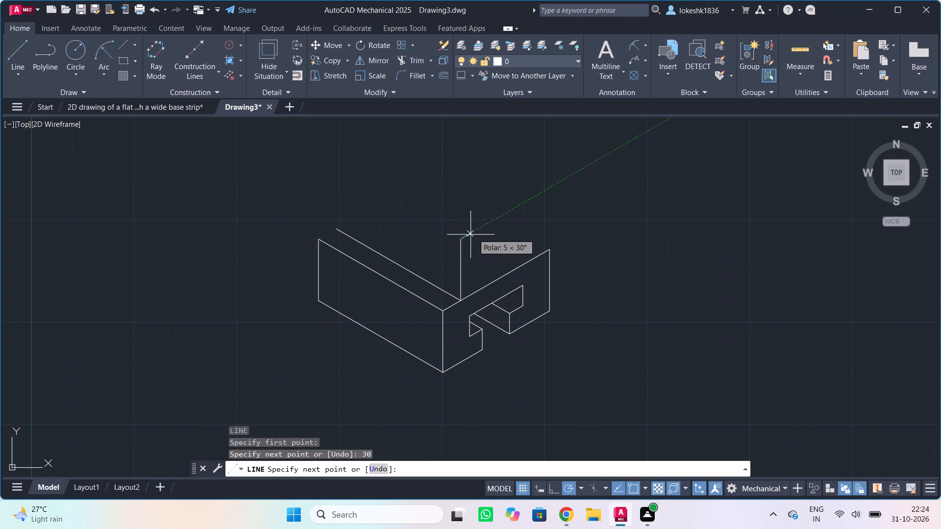
Continue the line 10 units at 30°, parallel to the slotted face's upper edge, and straight down just past that edge.
scroll(483, 230, up, 1)
middle_drag(483, 230, 467, 245)
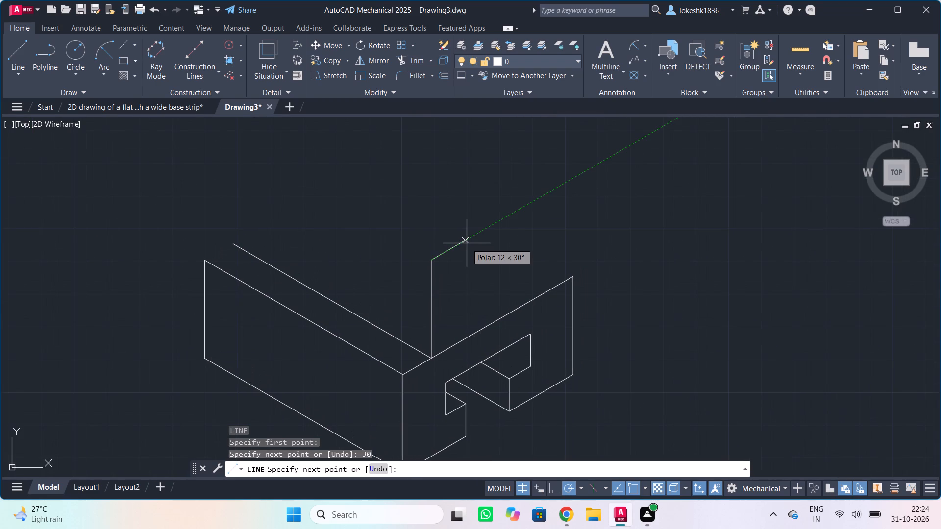
middle_drag(467, 248, 461, 259)
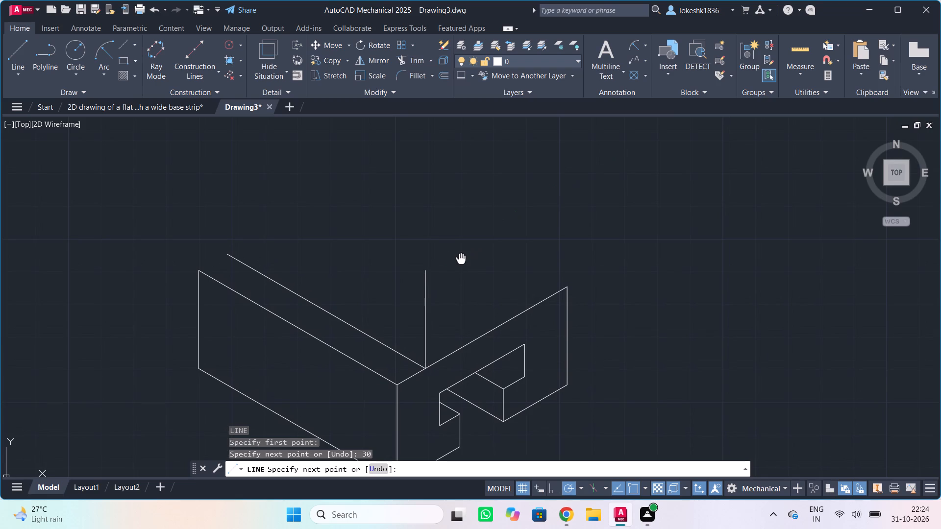
middle_drag(461, 259, 466, 256)
middle_click(466, 256)
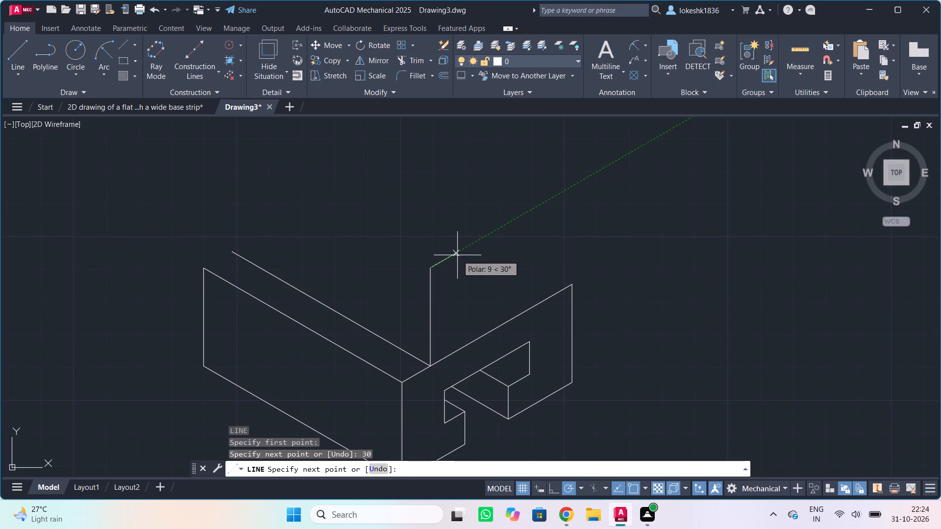
text(10)
key(Return)
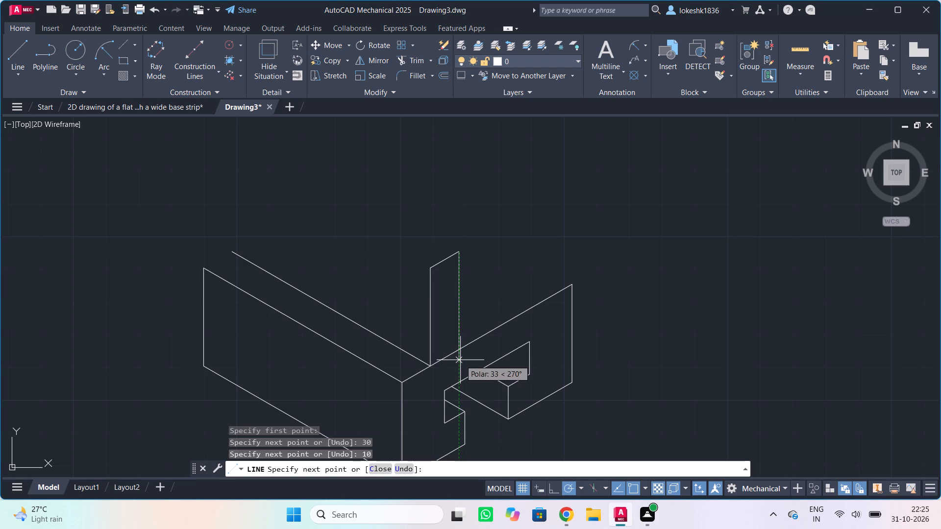
scroll(460, 360, up, 1)
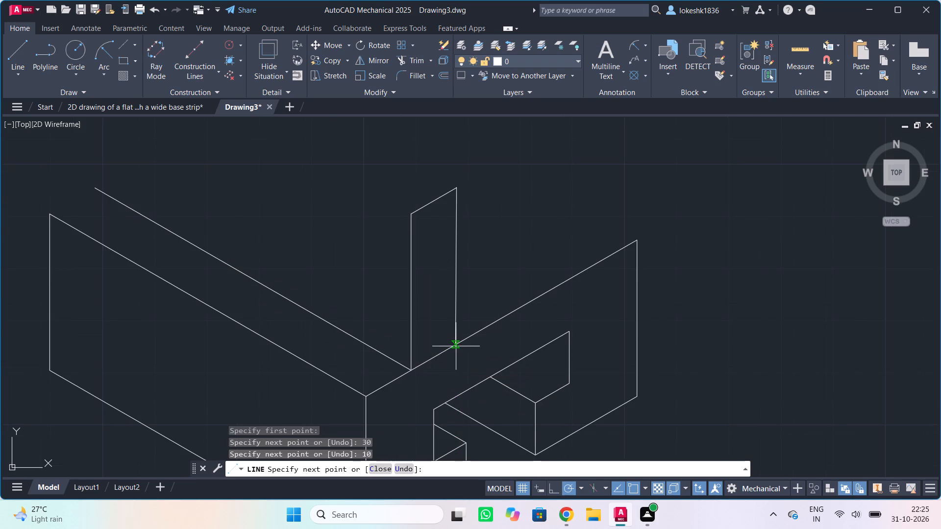
click(459, 361)
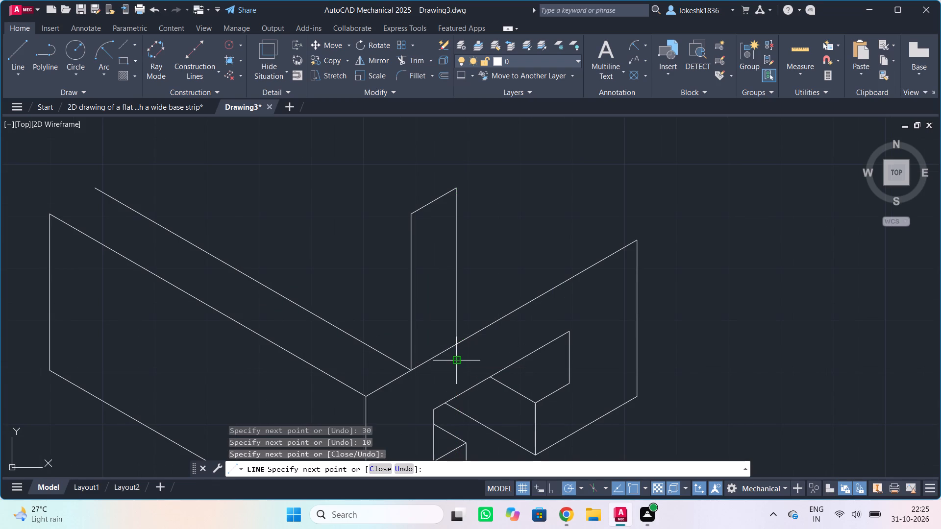
key(Escape)
Trim the end of the second vertical line that overshoots the slotted face's upper edge.
text(tr)
key(Return)
click(493, 344)
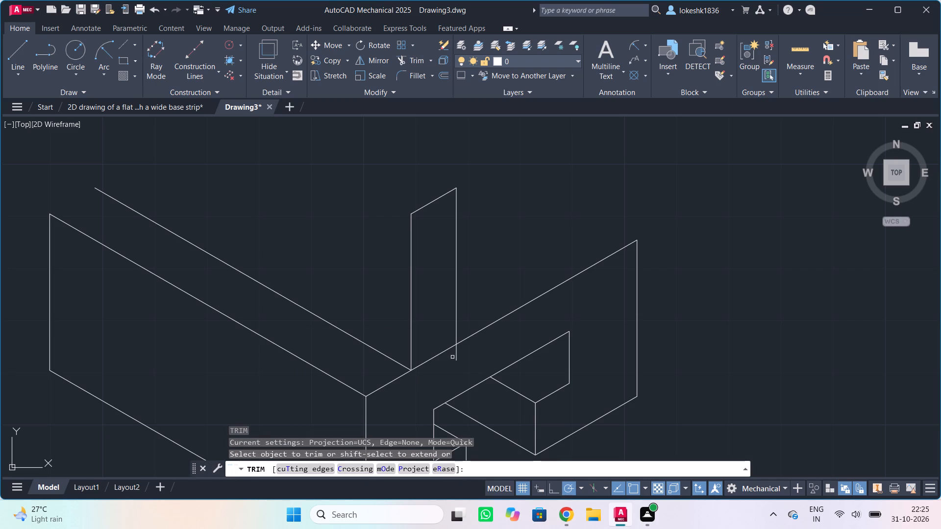
click(457, 355)
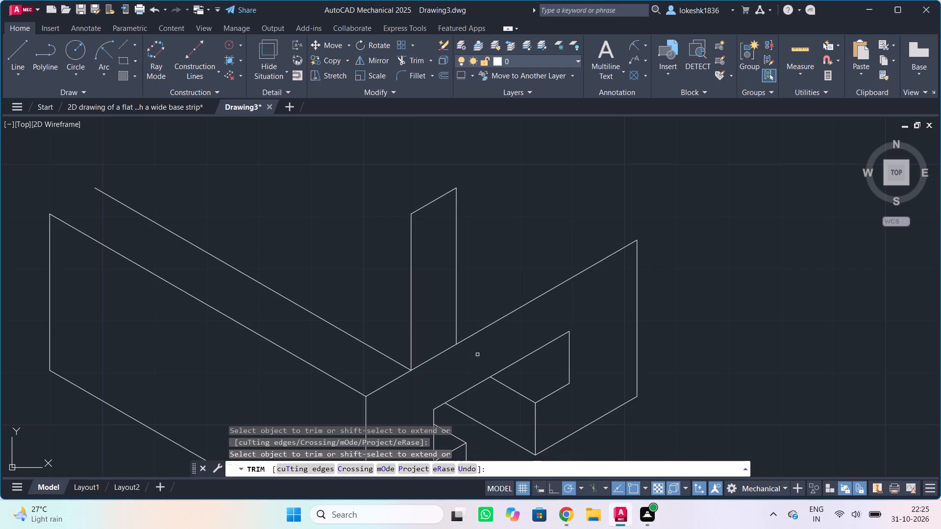
scroll(480, 355, up, 1)
middle_click(487, 350)
key(Escape)
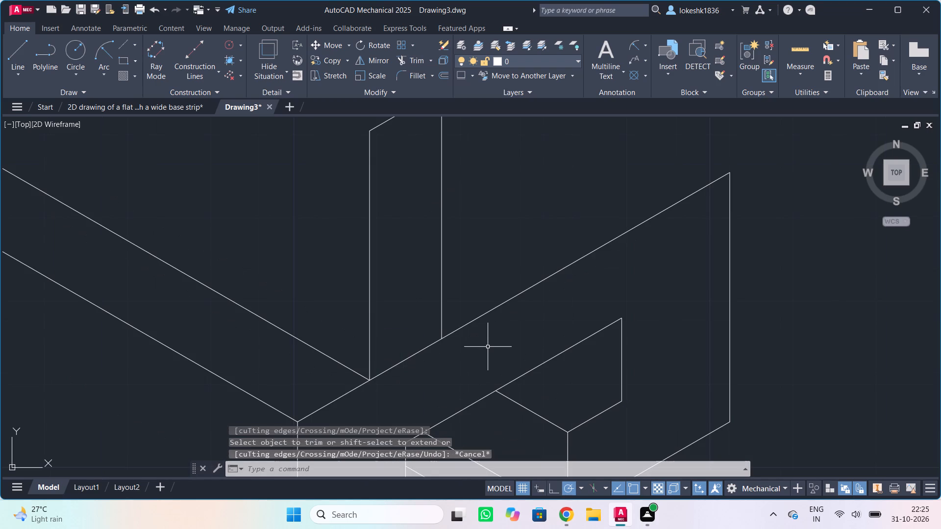
Draw a 20-unit line at 30° along the slotted face's upper edge, starting from the base of the upright's second vertical.
key(l)
key(Return)
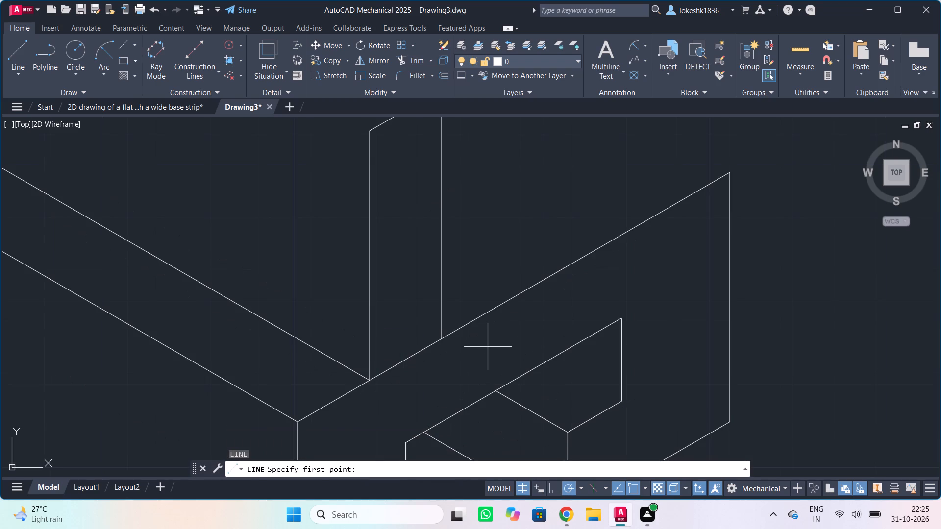
scroll(488, 347, up, 1)
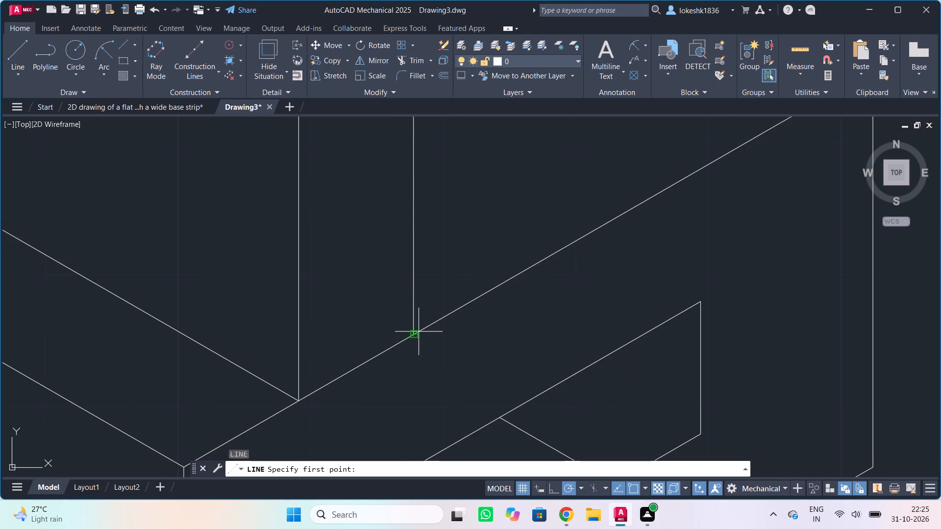
click(411, 332)
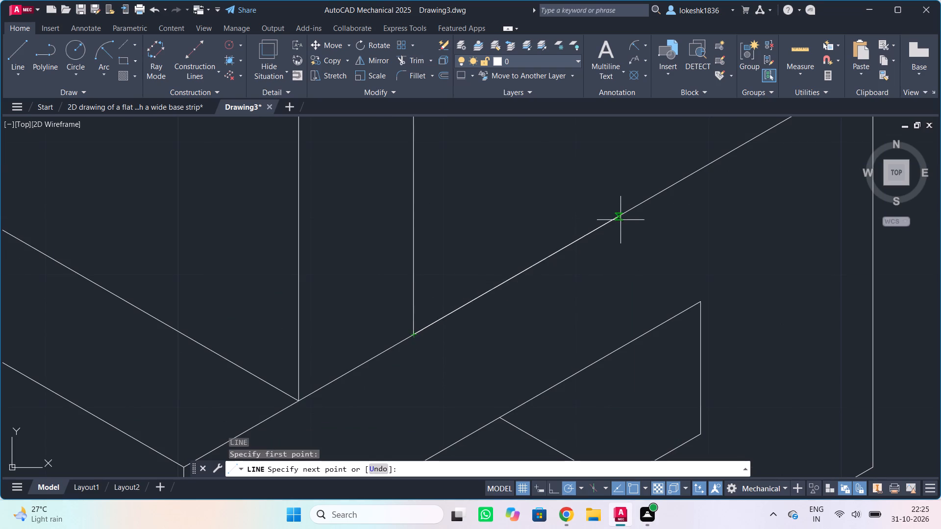
middle_drag(627, 212, 571, 312)
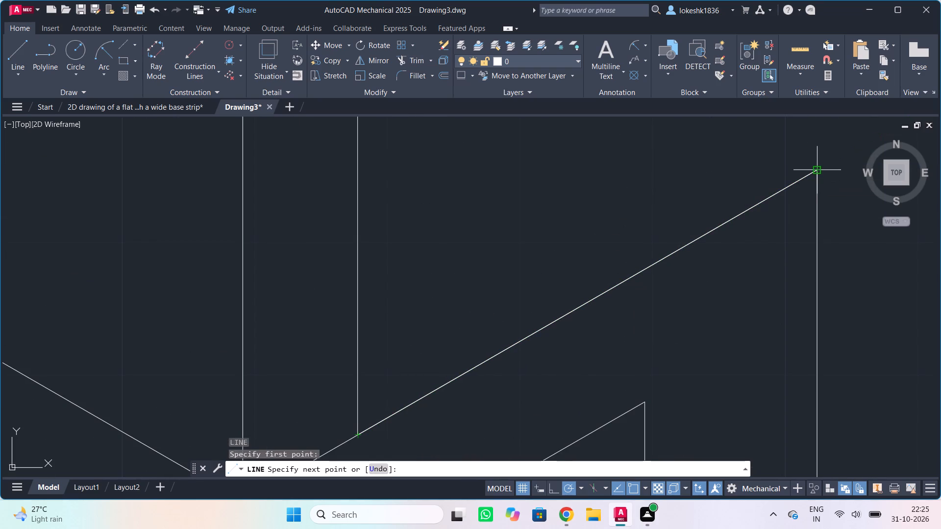
key(2)
key(0)
key(Return)
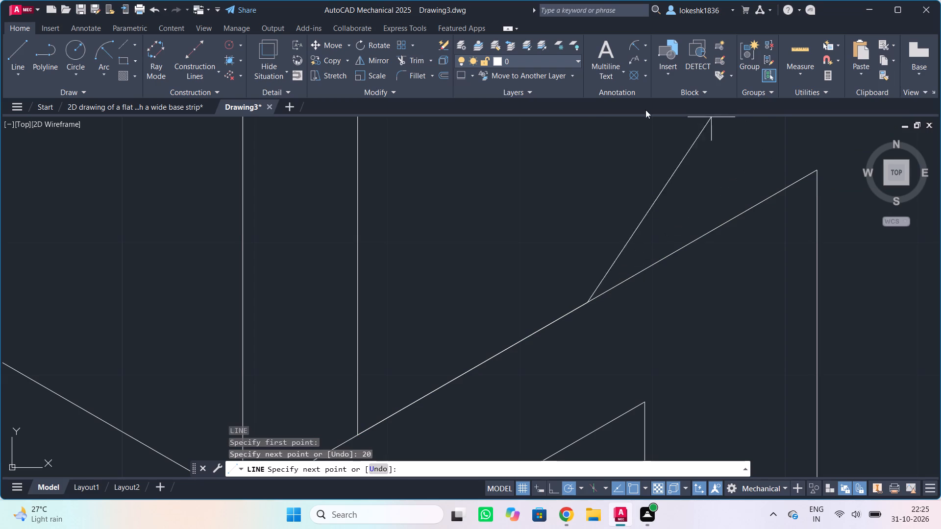
Continue the line 30 units straight up from the end of the 20-unit segment.
middle_drag(525, 169, 514, 203)
scroll(516, 193, down, 4)
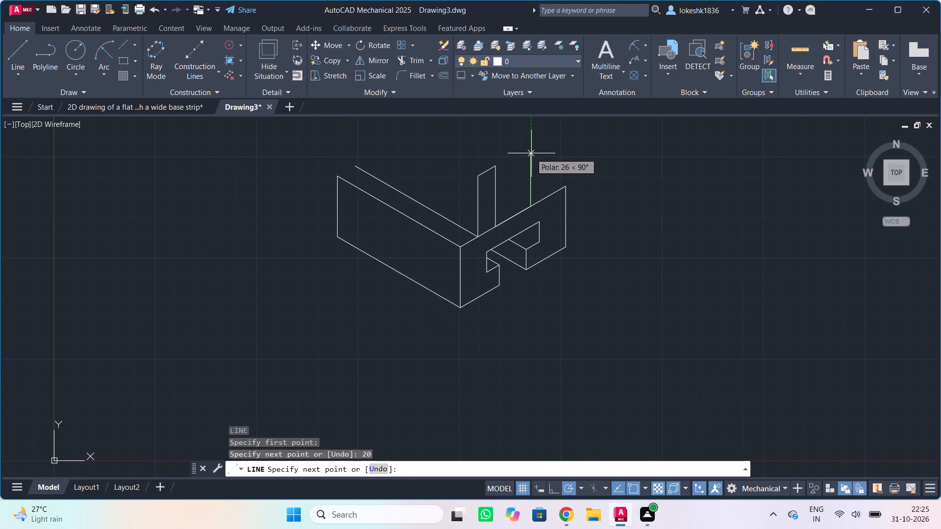
middle_drag(531, 146, 524, 175)
middle_click(524, 175)
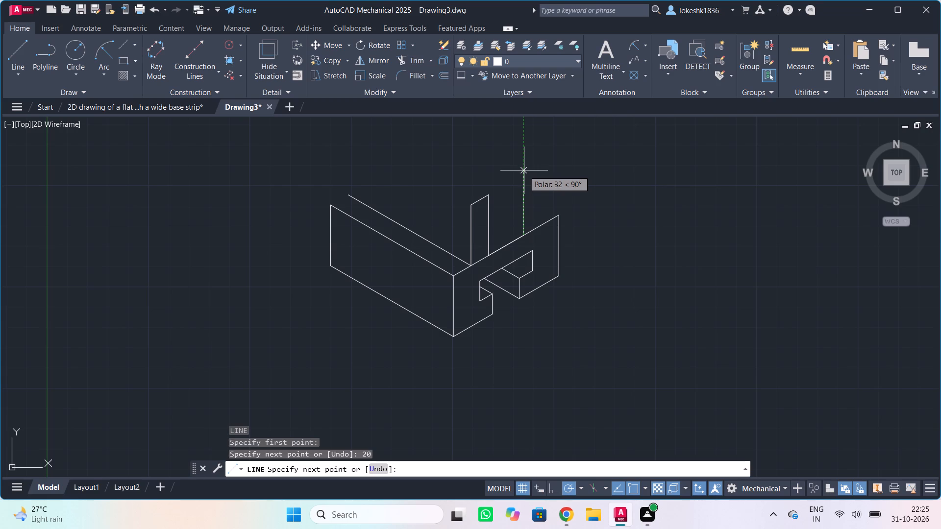
text(30)
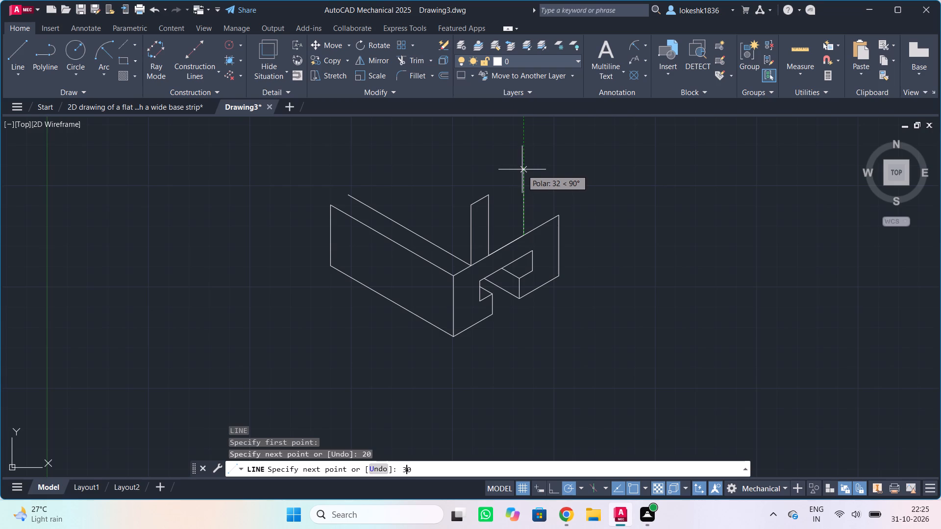
key(Return)
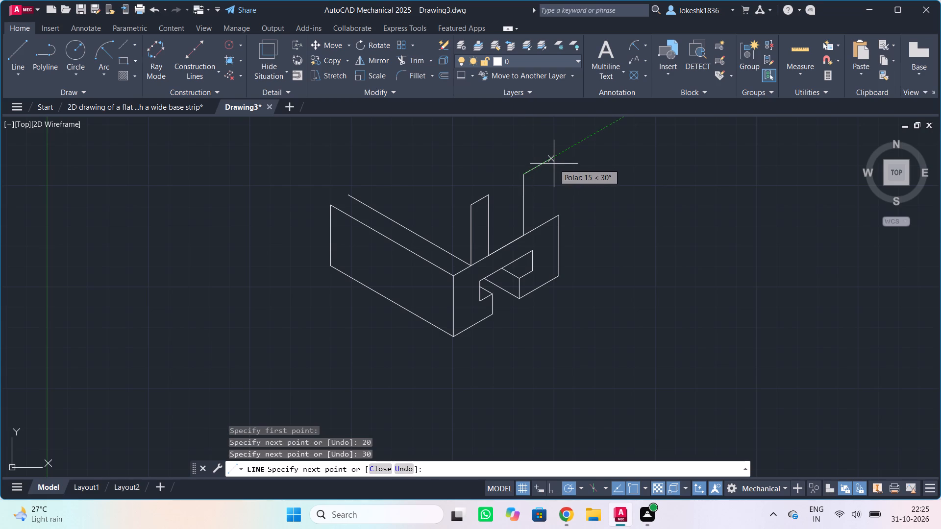
Continue the line 10 units at 30°, parallel to the slotted face's upper edge, and straight down past that edge.
text(10)
key(Return)
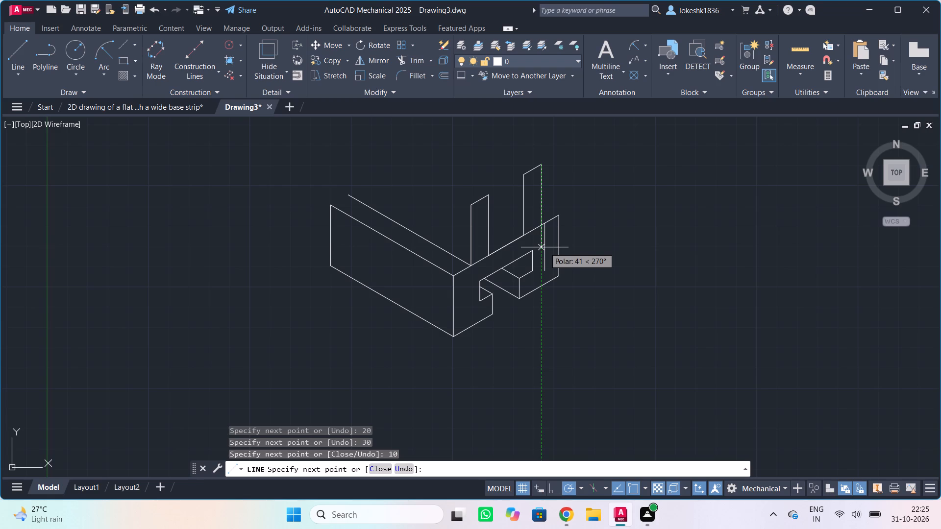
click(545, 238)
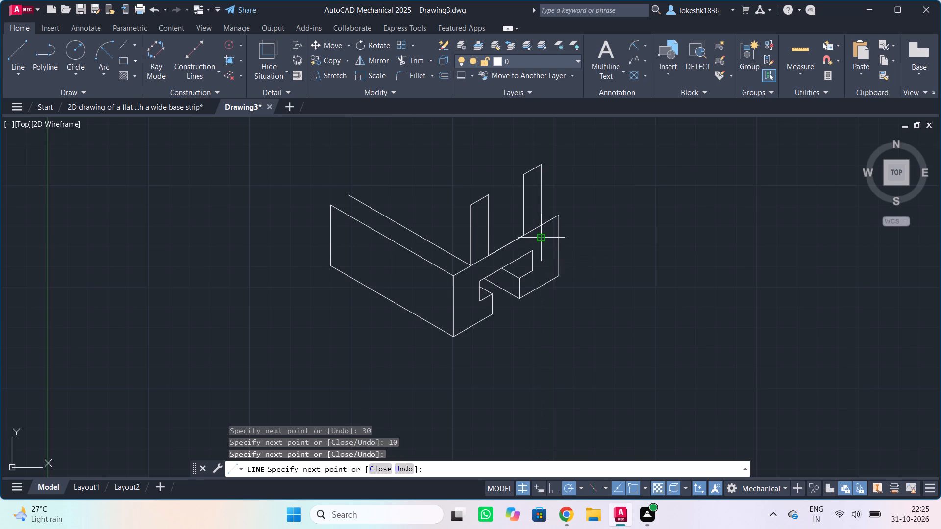
key(Escape)
Trim the end of the second upright's last vertical line that overshoots the slotted face's upper edge.
scroll(558, 198, down, 1)
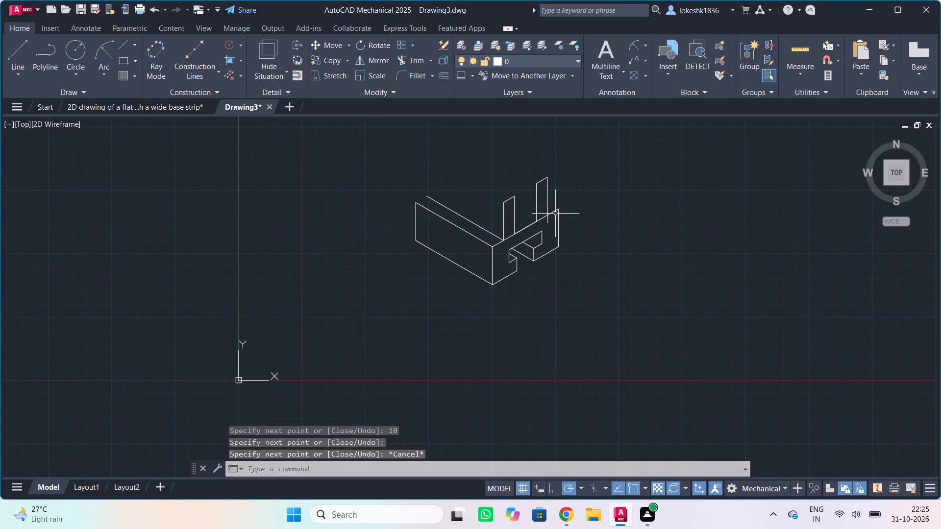
scroll(554, 215, up, 3)
key(t)
key(r)
key(Return)
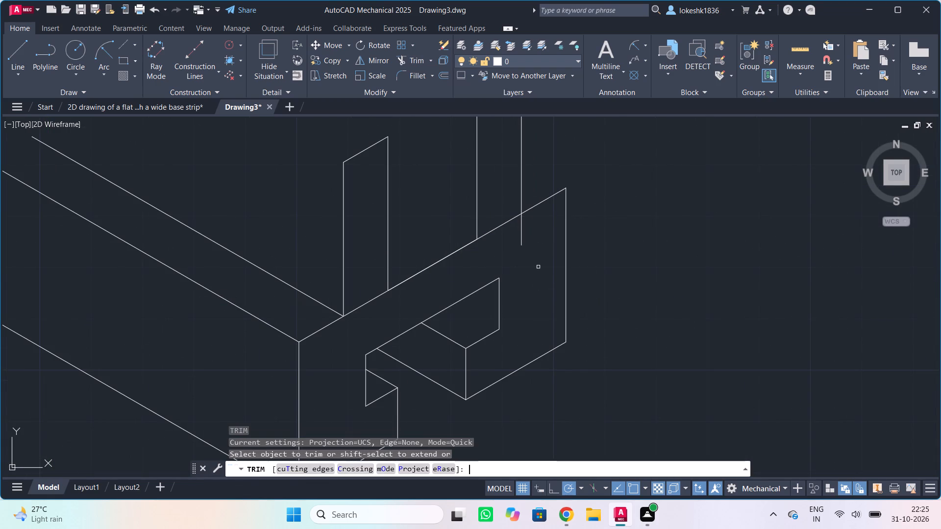
click(522, 239)
scroll(522, 237, down, 2)
middle_drag(522, 237, 522, 238)
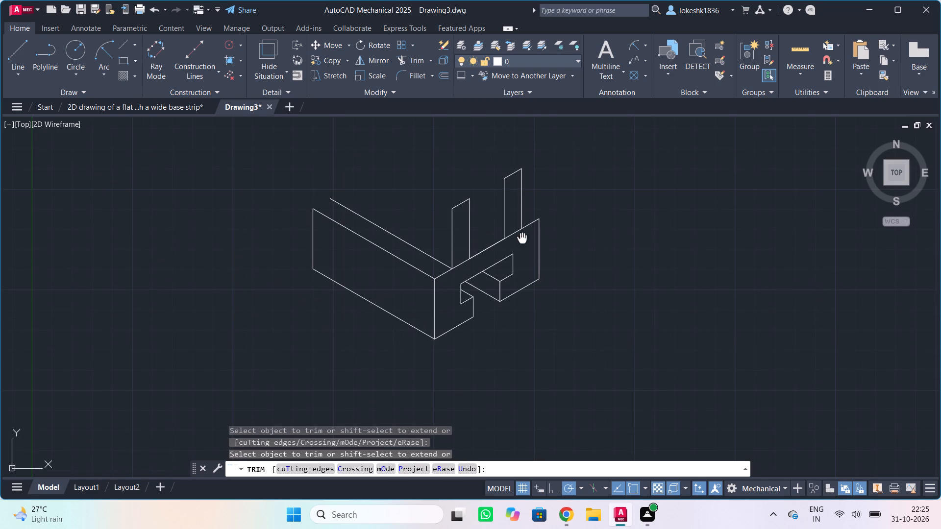
middle_drag(522, 238, 523, 298)
key(Escape)
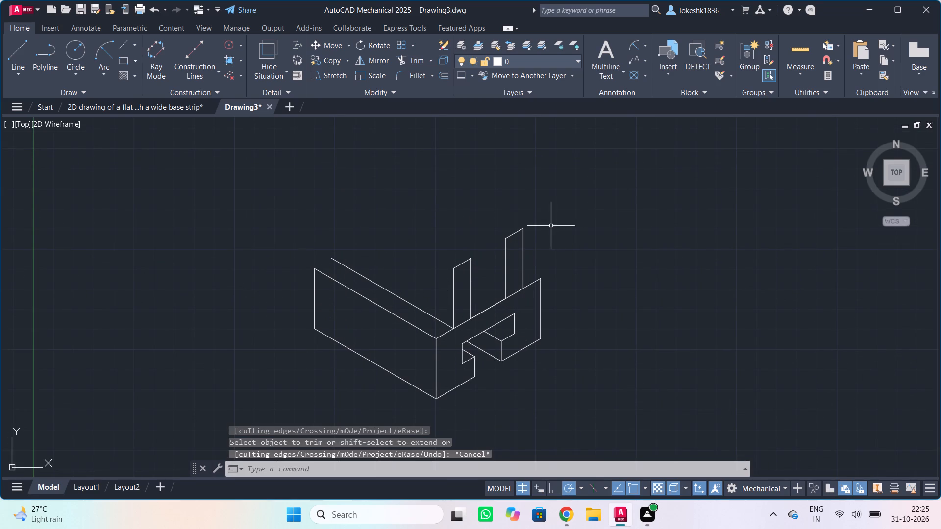
Copy the inner sloping edge from its lower end to all four top corners of the two uprights.
scroll(503, 233, up, 2)
scroll(439, 245, up, 1)
middle_drag(439, 245, 476, 182)
scroll(483, 155, down, 2)
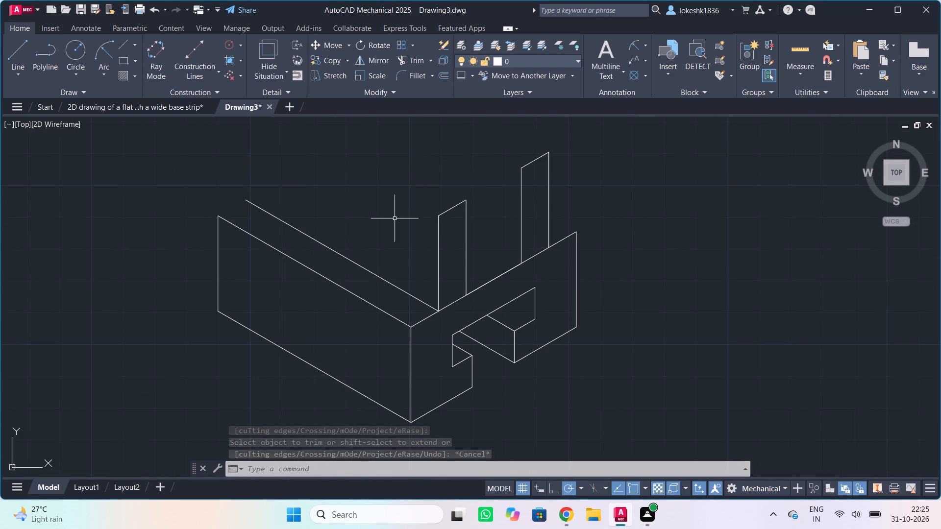
scroll(385, 218, up, 1)
scroll(384, 218, down, 1)
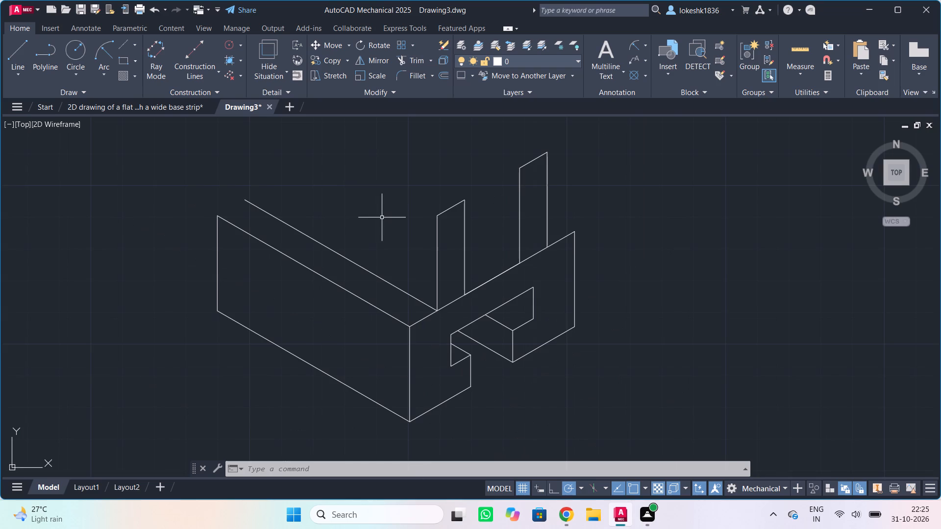
middle_drag(381, 218, 381, 230)
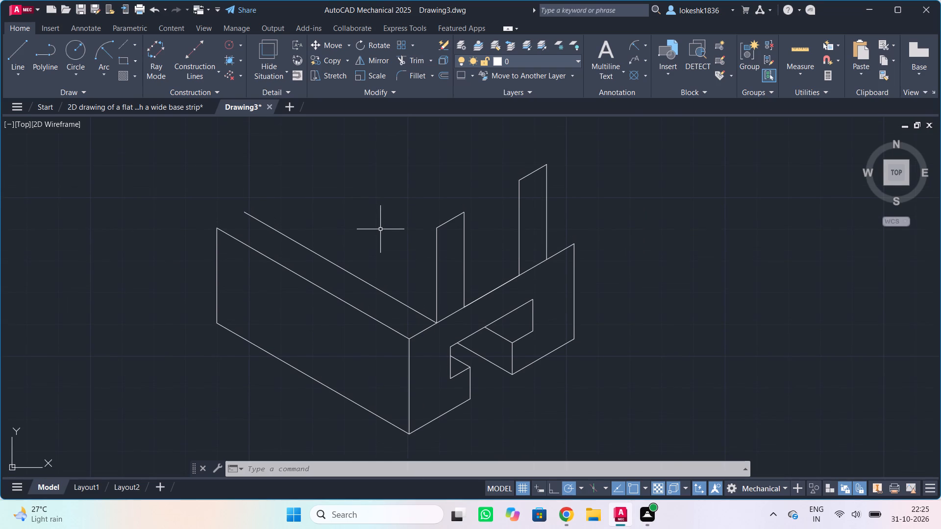
middle_drag(380, 229, 393, 242)
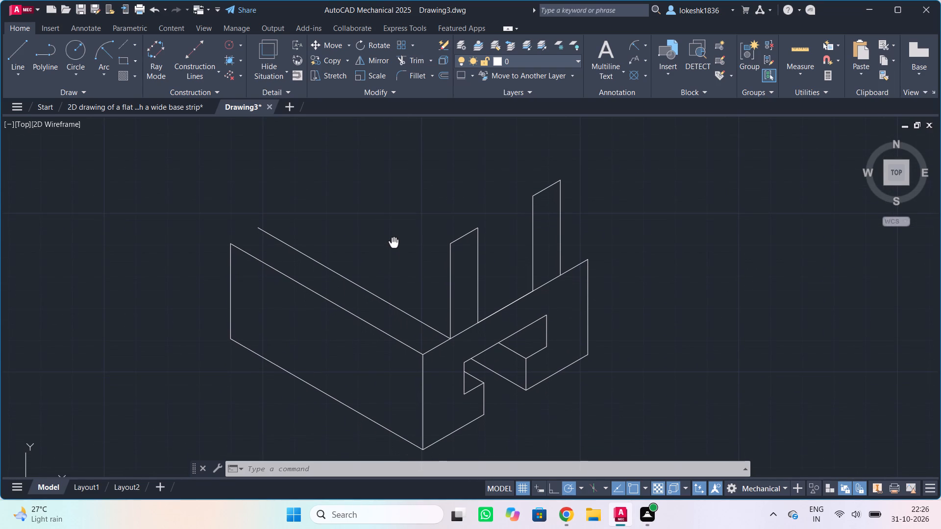
middle_drag(393, 242, 393, 242)
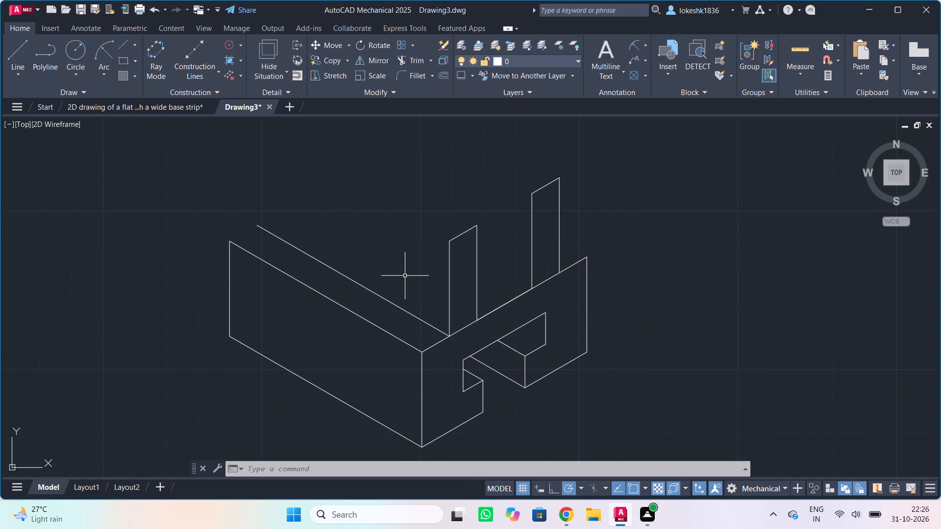
click(406, 278)
click(373, 294)
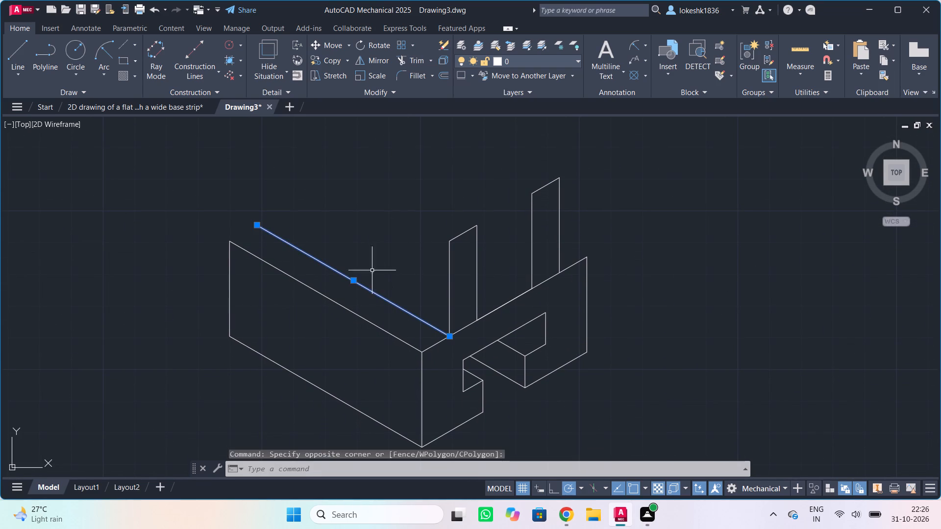
text(co)
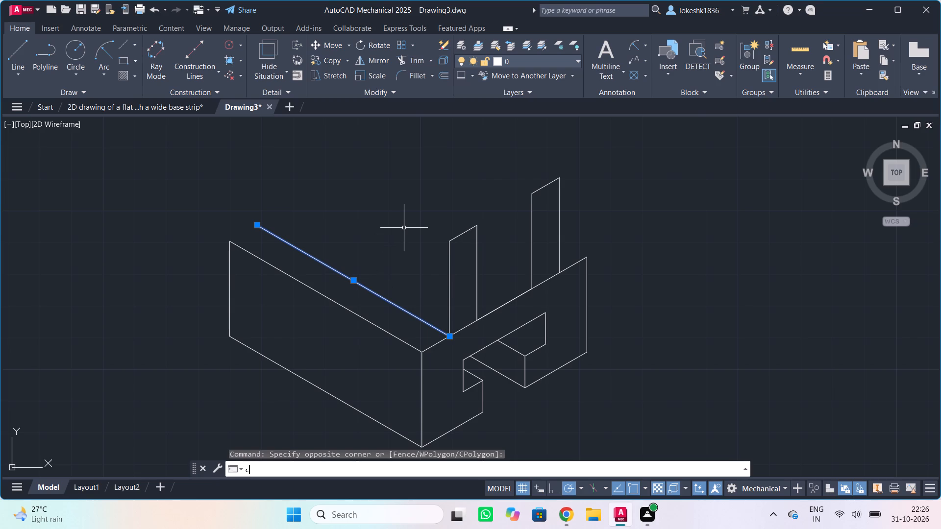
key(Return)
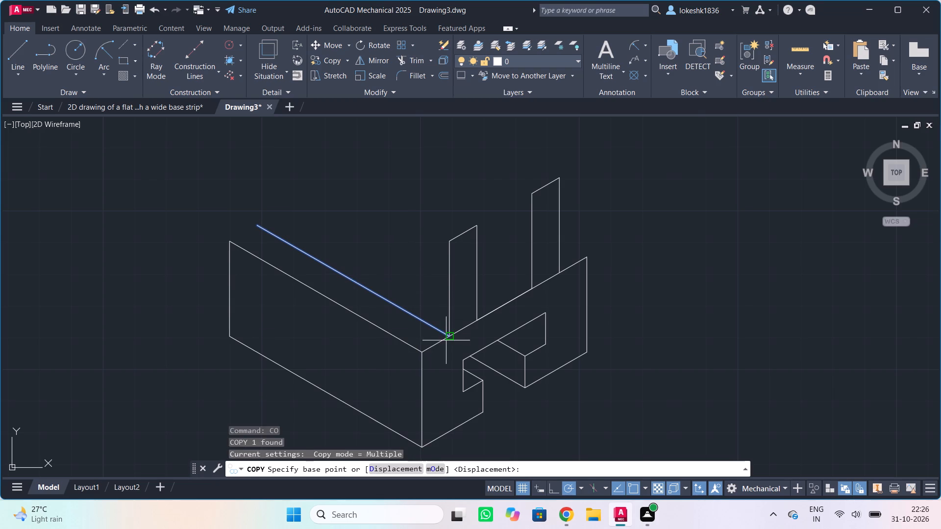
click(450, 337)
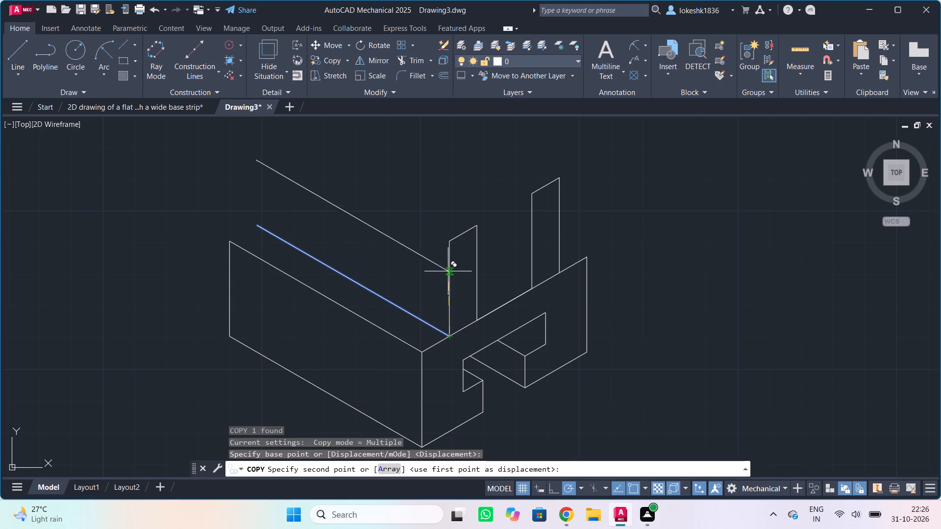
click(447, 243)
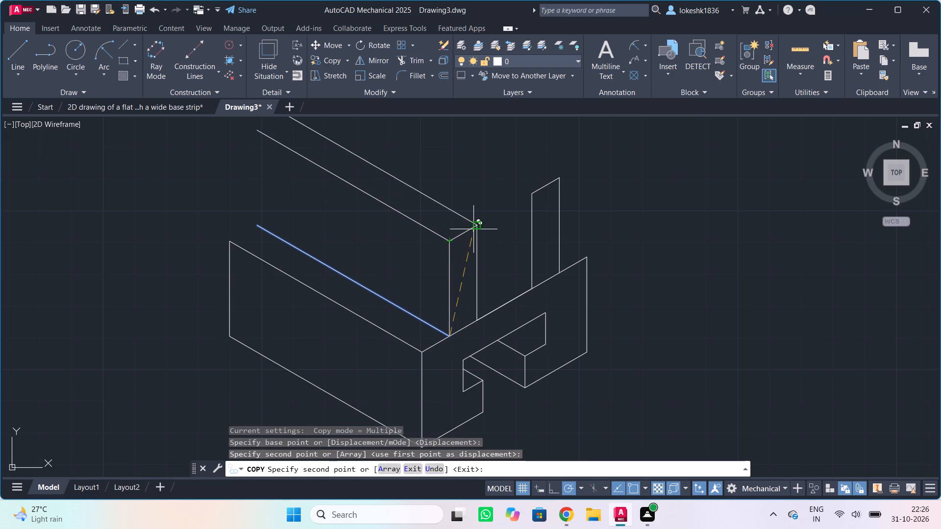
click(476, 226)
click(530, 191)
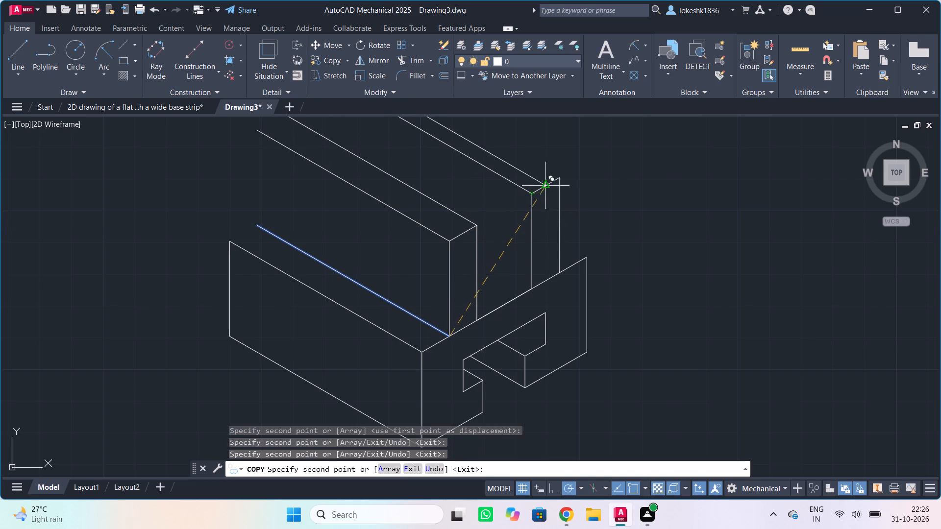
click(557, 180)
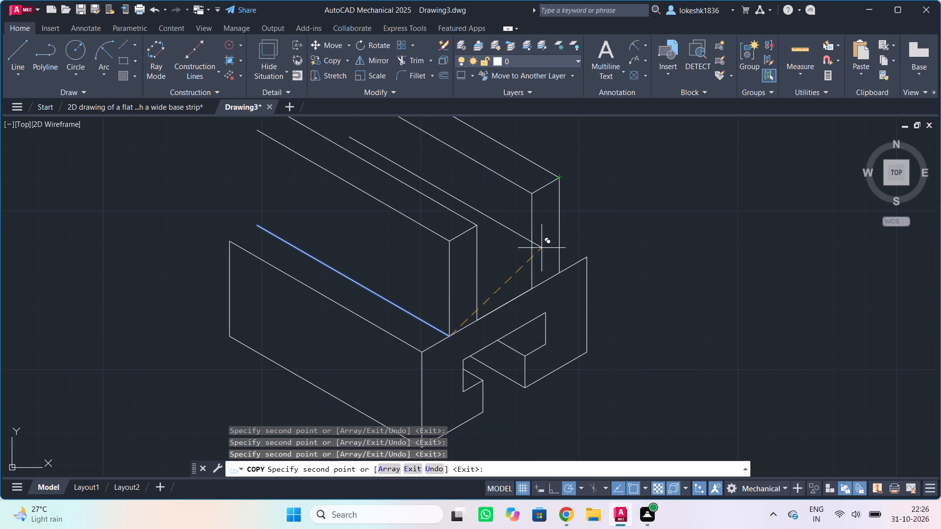
Place another copy of the sloping edge at the base of the second upright's inner vertical line.
middle_drag(527, 231, 526, 250)
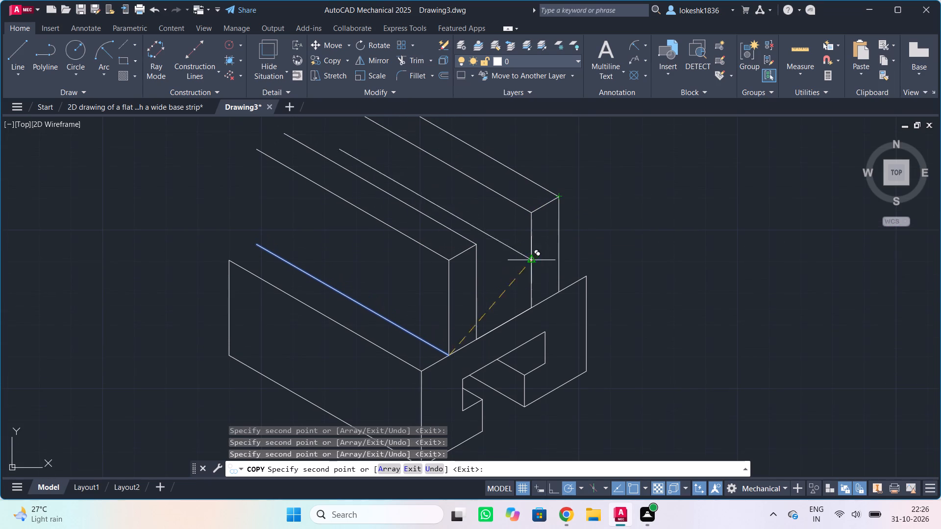
click(530, 310)
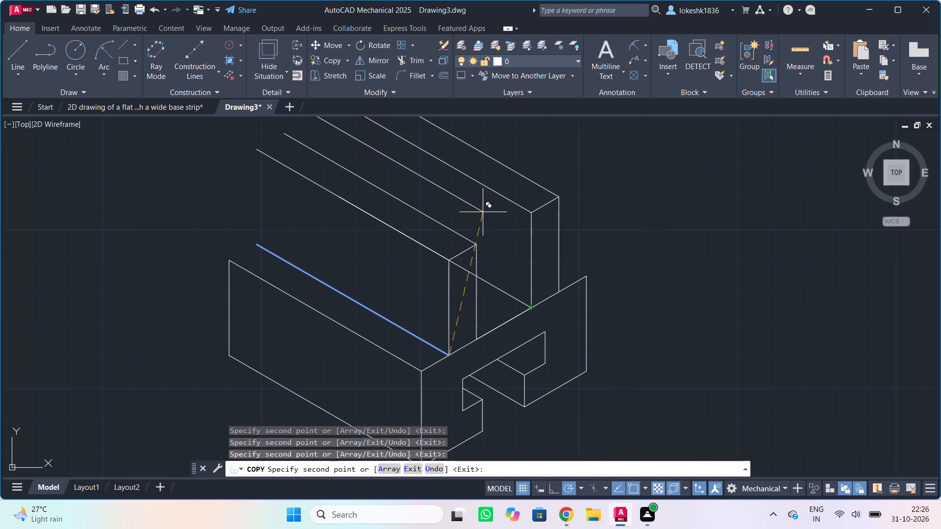
middle_drag(483, 212, 482, 300)
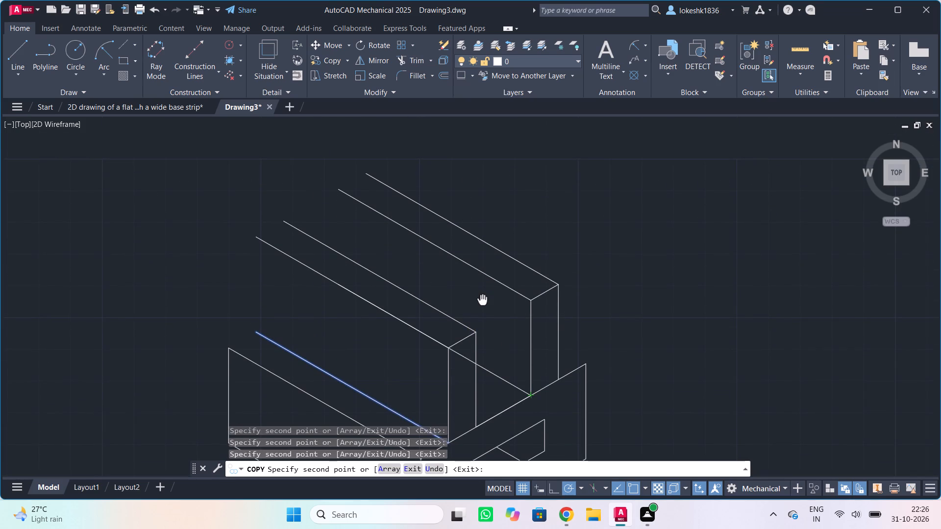
middle_drag(482, 300, 479, 300)
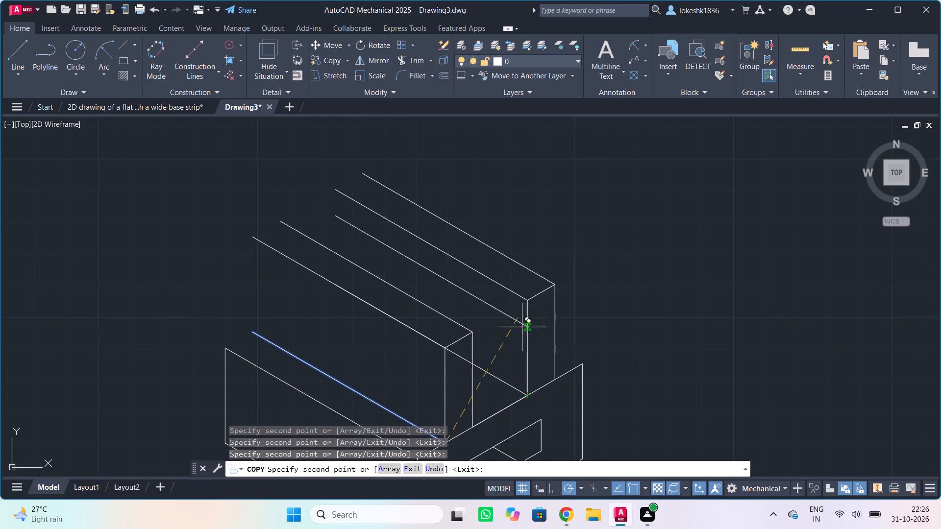
scroll(553, 281, up, 2)
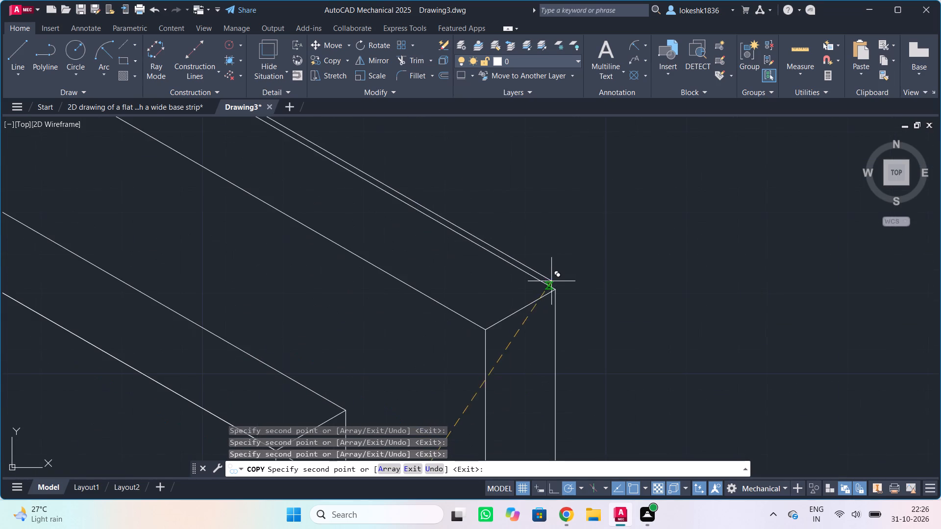
scroll(547, 281, down, 1)
scroll(508, 294, down, 1)
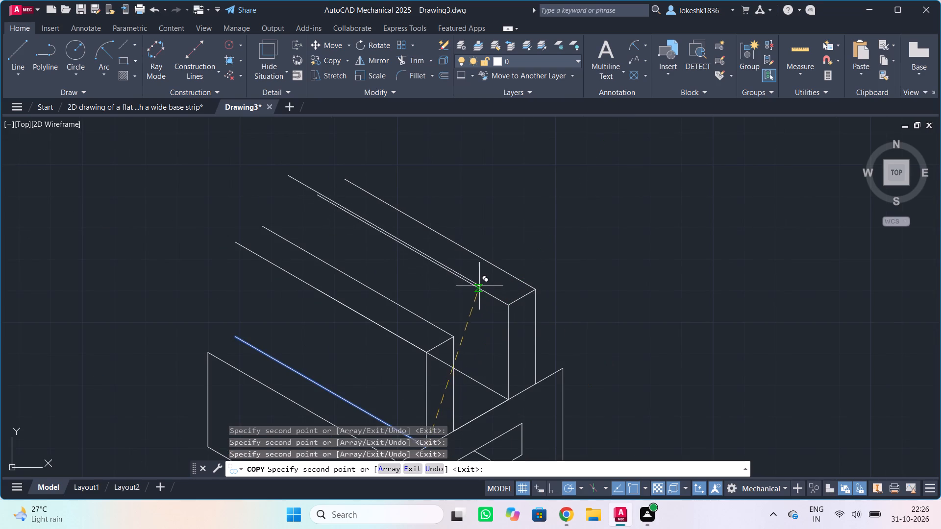
middle_drag(450, 289, 496, 241)
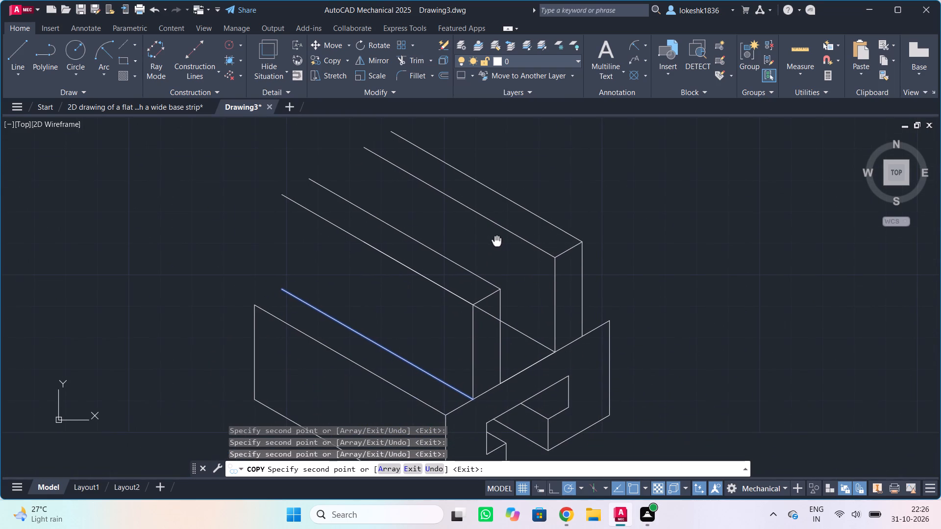
middle_drag(496, 241, 497, 240)
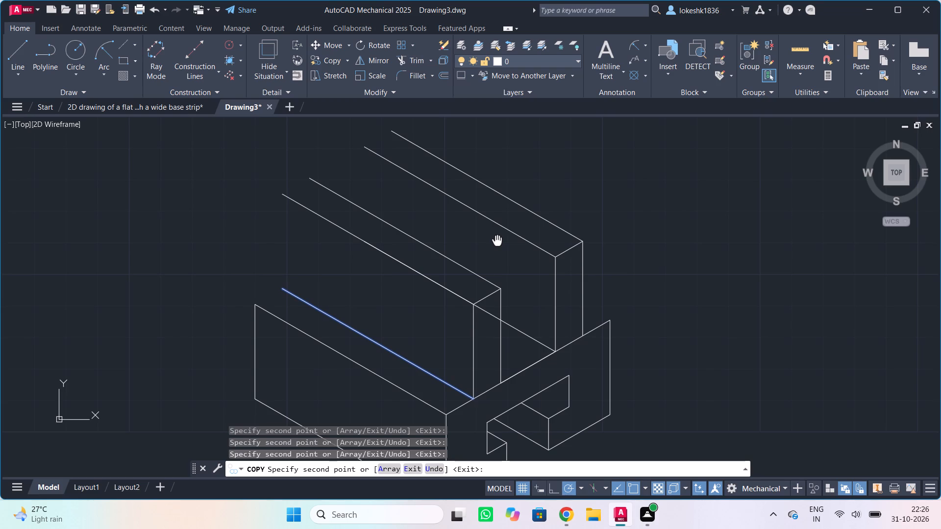
Place a final copy of the sloping edge at the far upper corner of the slotted face, beyond the second upright.
middle_drag(497, 240, 465, 276)
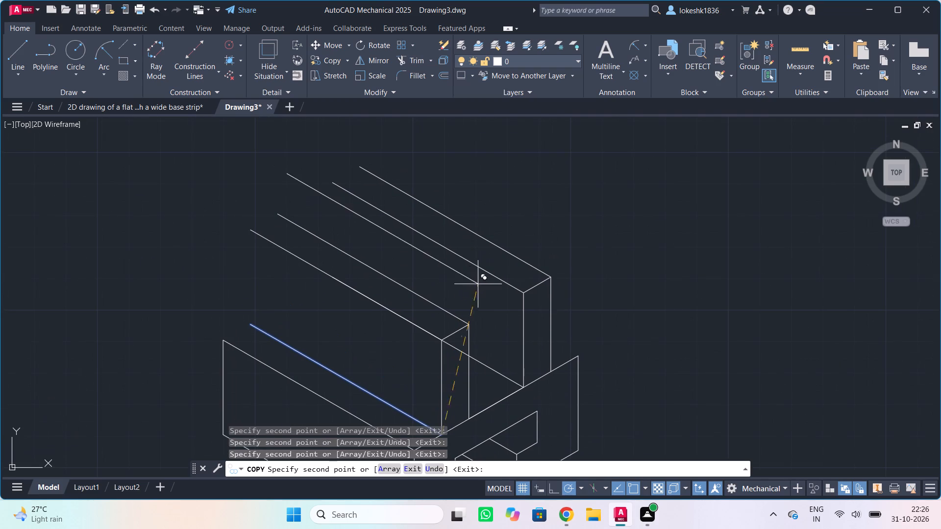
click(579, 358)
key(Escape)
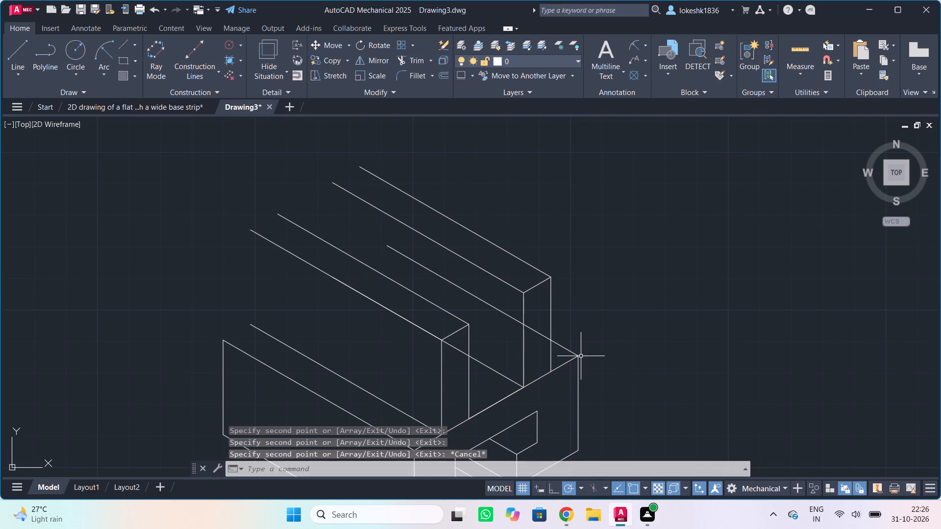
Trim the newly copied far sloping edge where it passes behind the second upright and across its front face.
key(t)
key(r)
key(Return)
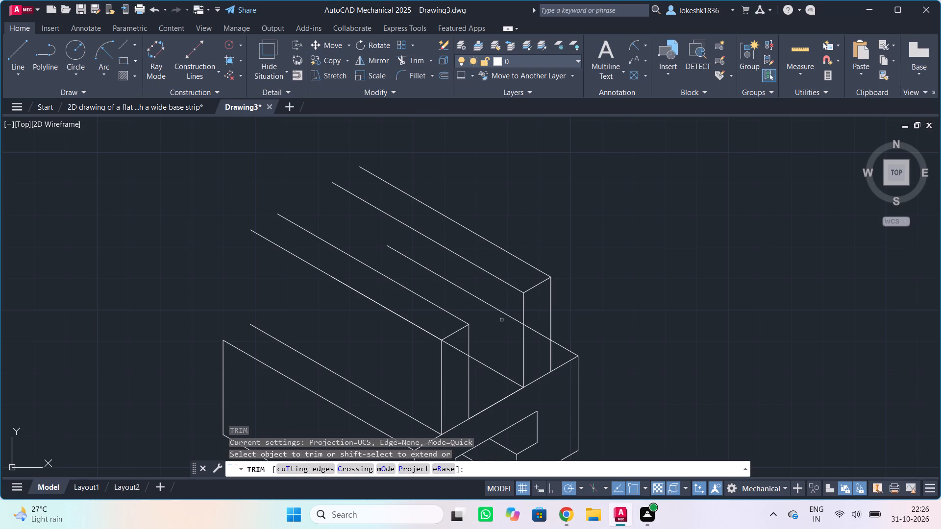
click(497, 311)
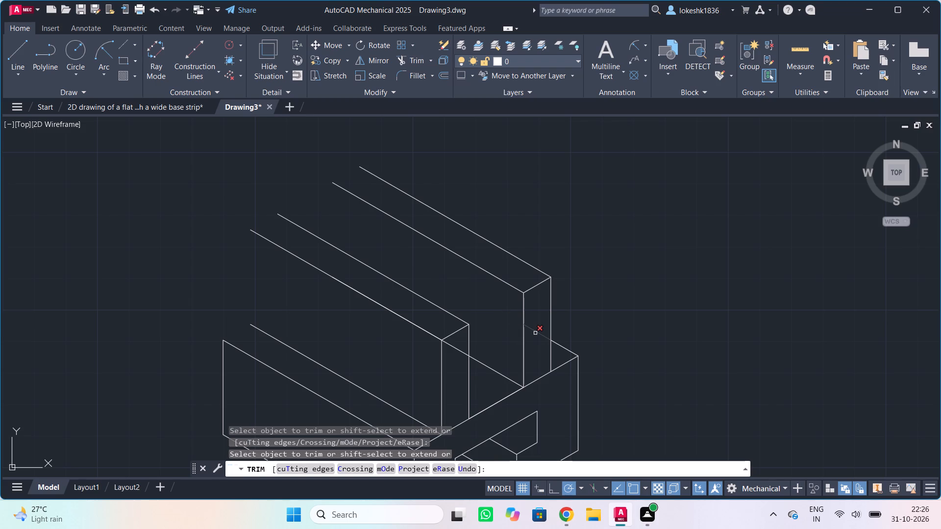
click(535, 333)
scroll(535, 323, down, 1)
middle_drag(534, 323, 536, 333)
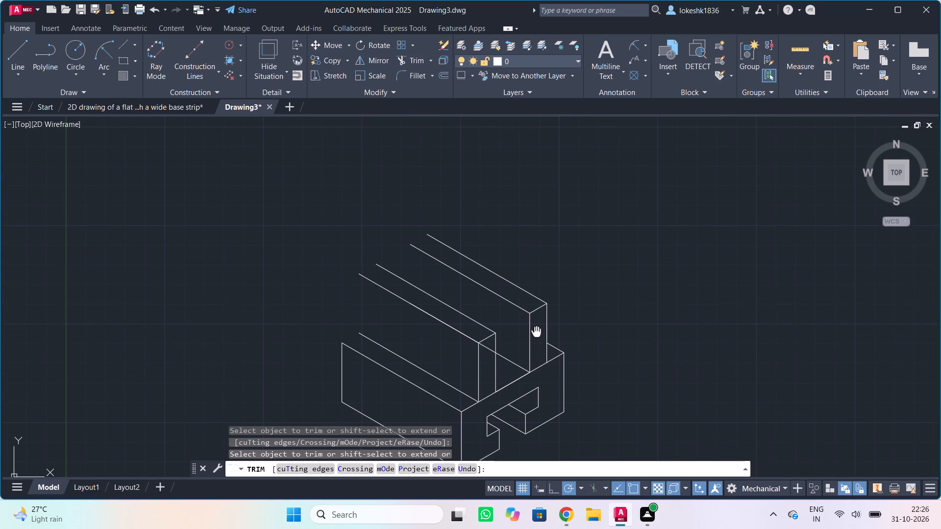
middle_drag(536, 333, 546, 318)
scroll(515, 326, up, 2)
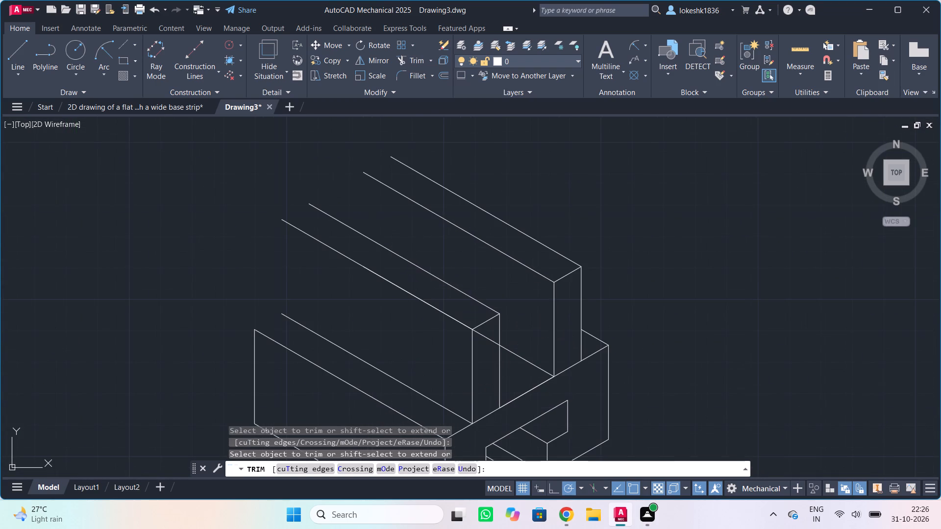
middle_drag(514, 326, 529, 305)
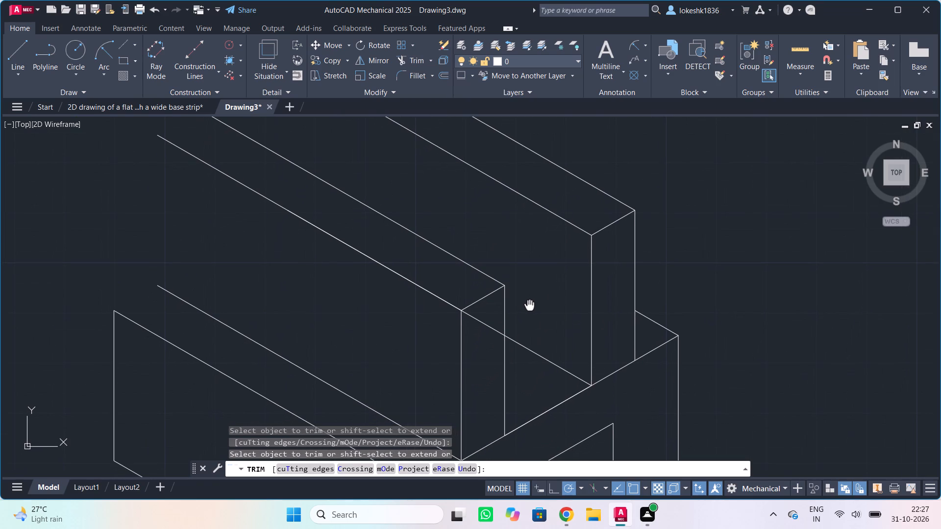
middle_drag(529, 305, 516, 351)
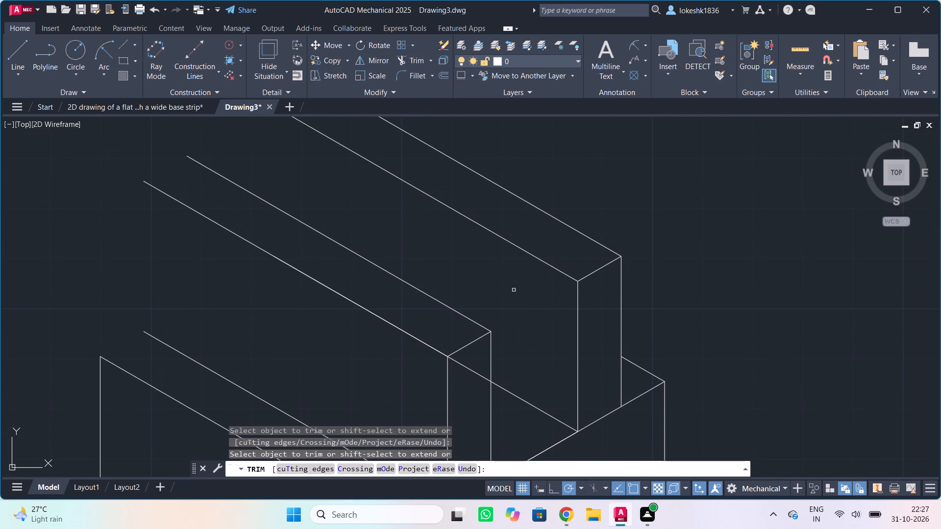
scroll(511, 285, down, 1)
middle_drag(500, 279, 524, 322)
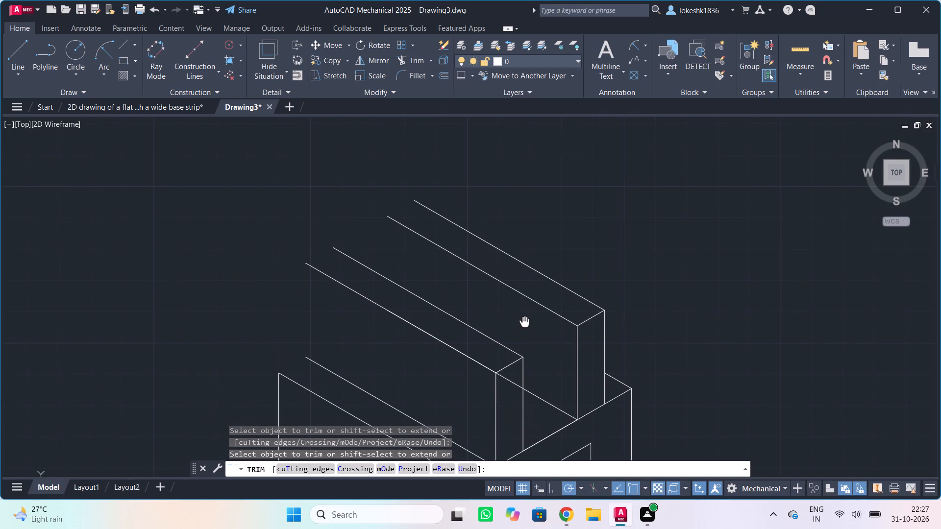
middle_drag(524, 322, 534, 319)
scroll(520, 310, down, 1)
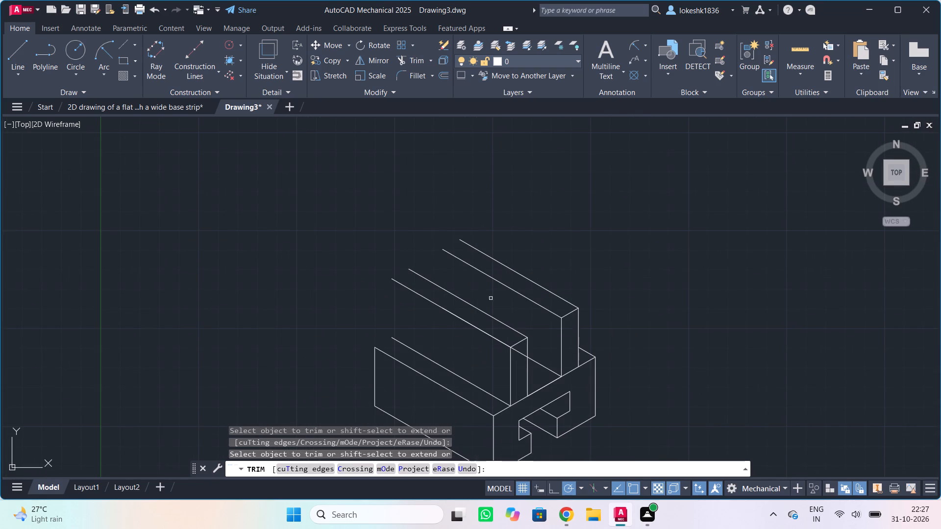
scroll(490, 297, up, 1)
key(Escape)
Copy the first upright's short top front edge to the back ends of both uprights' top faces.
text(co)
key(Return)
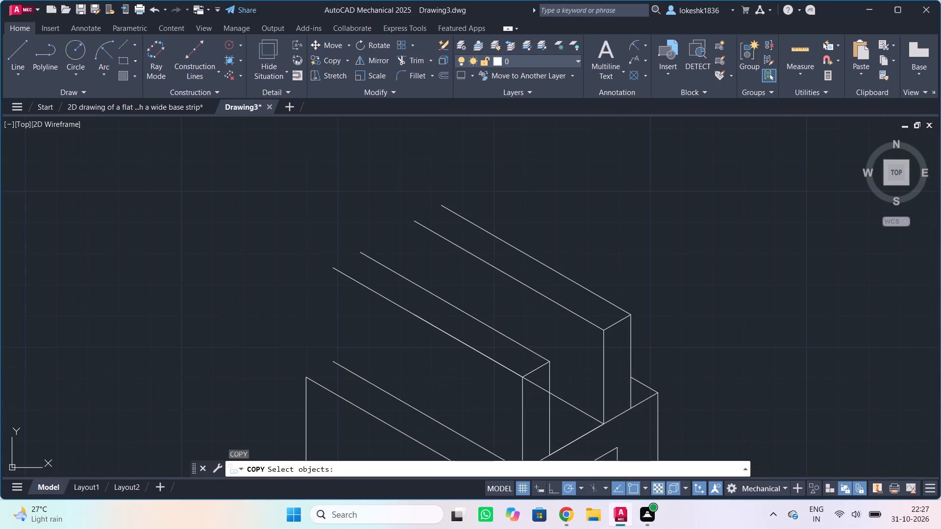
click(531, 373)
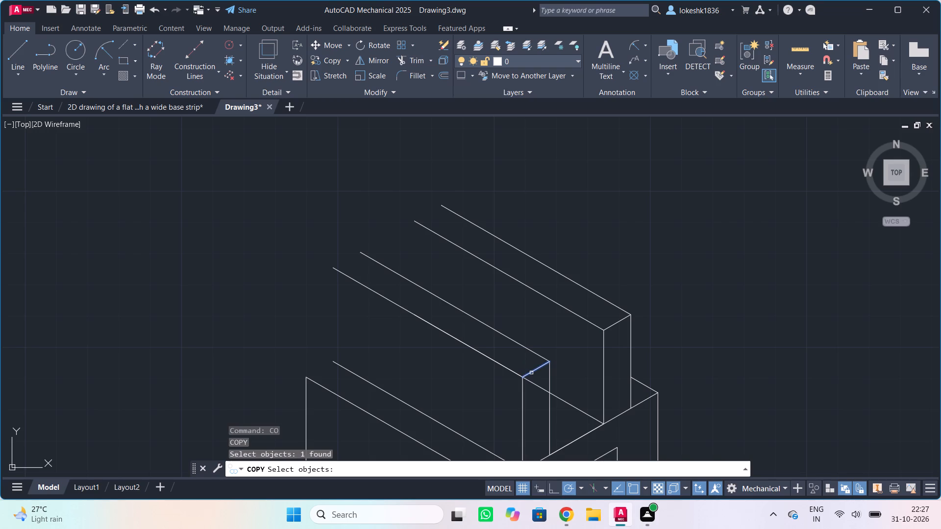
key(Return)
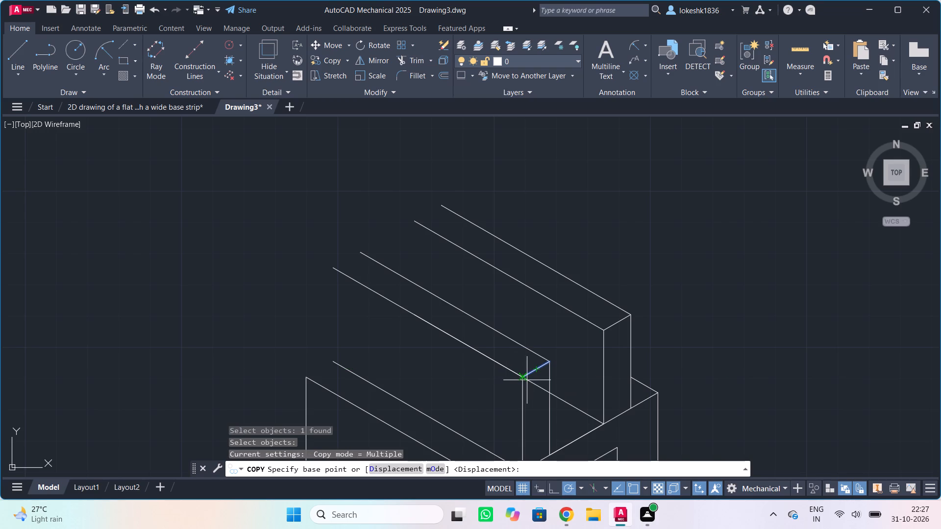
click(524, 380)
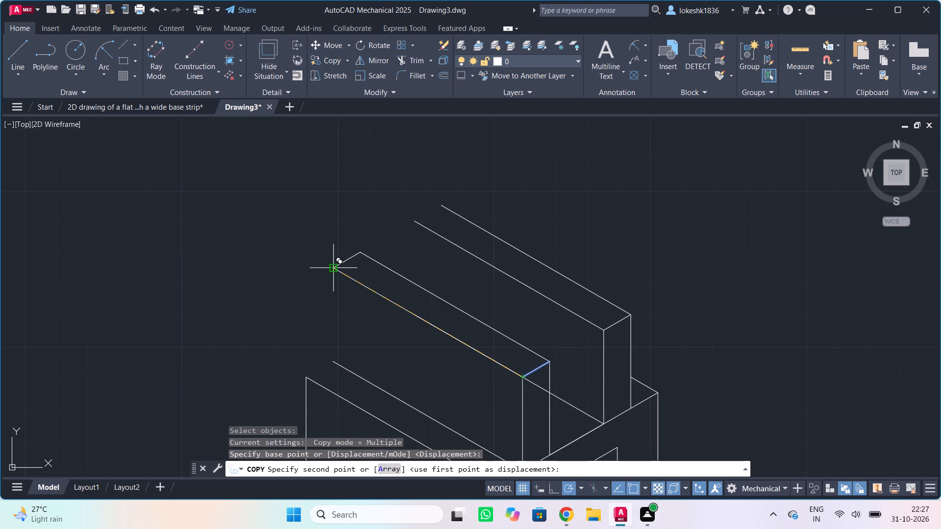
click(332, 269)
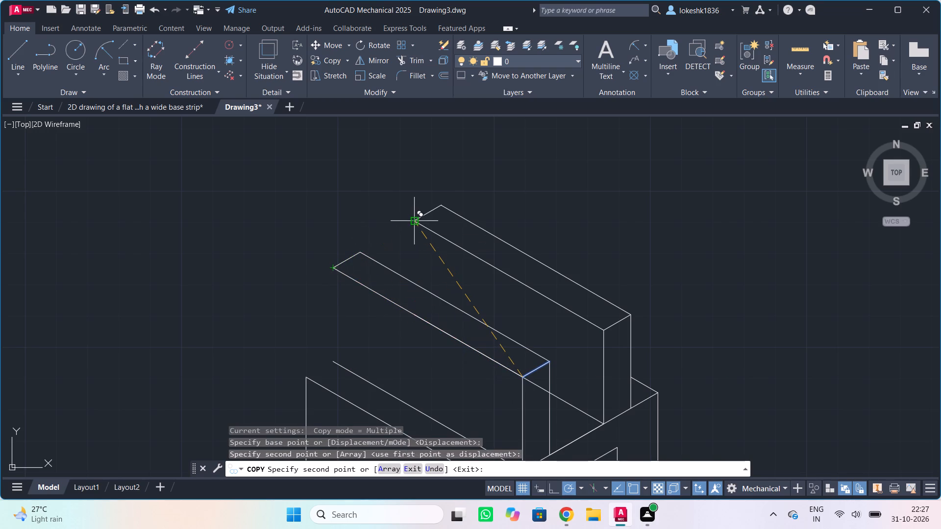
click(412, 217)
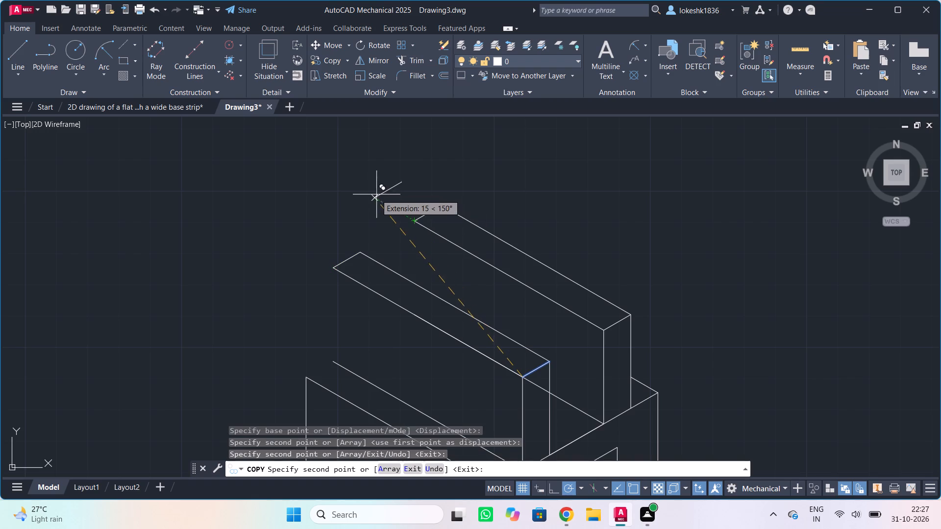
key(Escape)
Draw lines from the first upright's outer back top corner down to the ledge, and on to the block's back upper corner.
scroll(357, 187, down, 1)
middle_drag(354, 185, 399, 154)
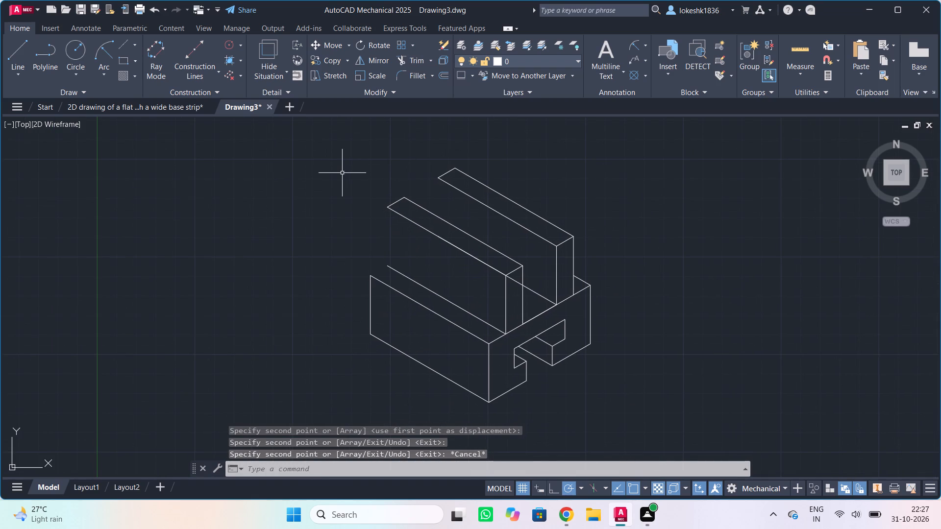
key(l)
key(Return)
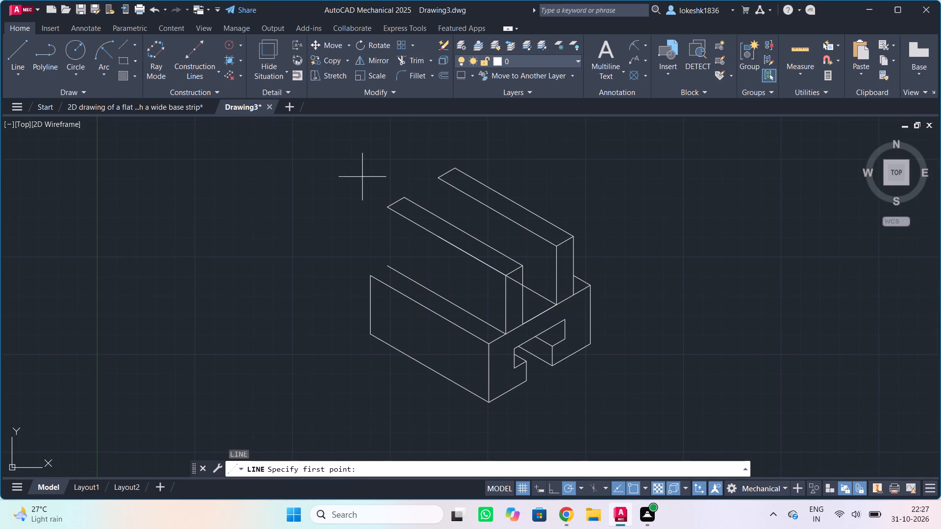
click(390, 205)
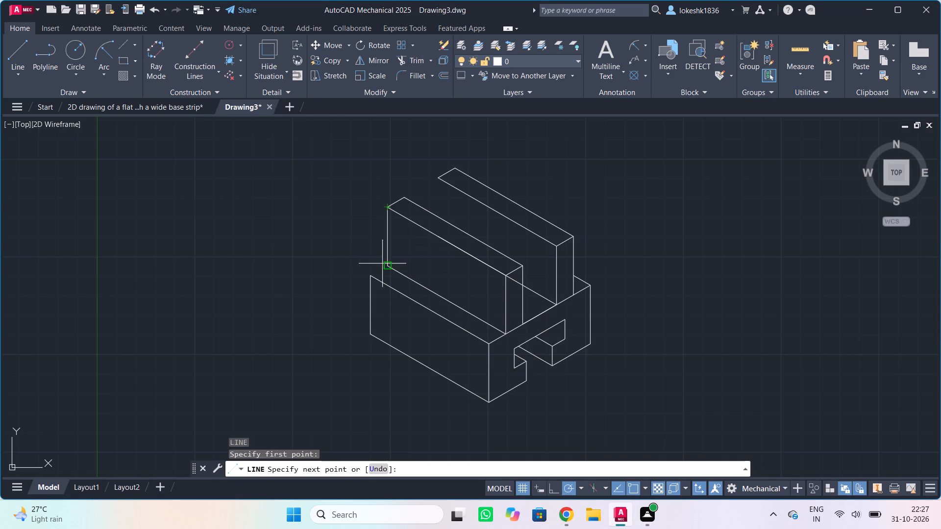
click(388, 266)
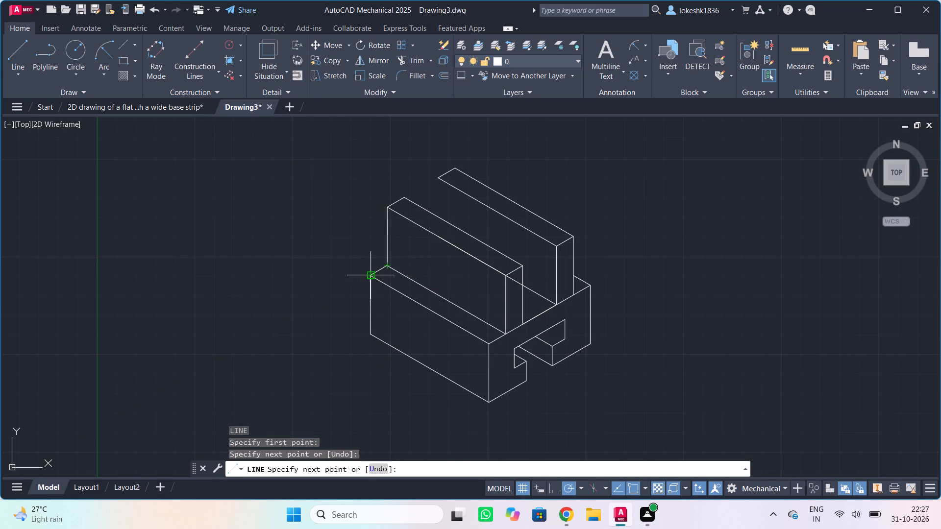
click(369, 277)
key(Escape)
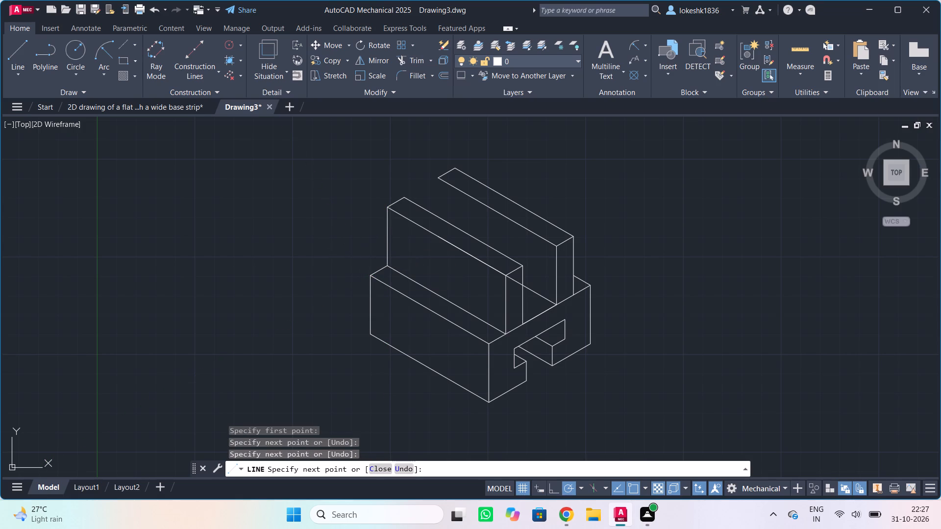
Trim the part of the channel floor's sloping edge that crosses the first upright's front face.
scroll(424, 245, down, 1)
scroll(439, 253, up, 3)
middle_drag(443, 253, 444, 253)
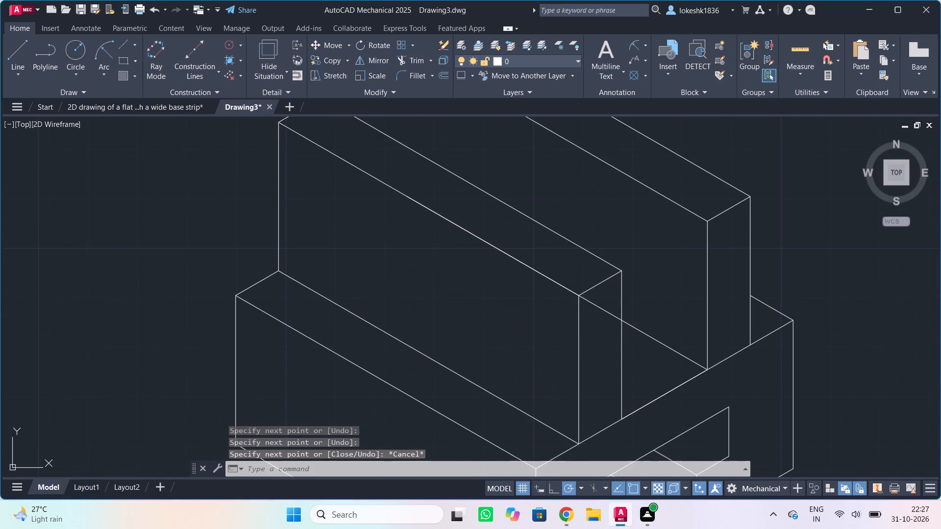
middle_drag(444, 253, 427, 301)
scroll(517, 283, down, 2)
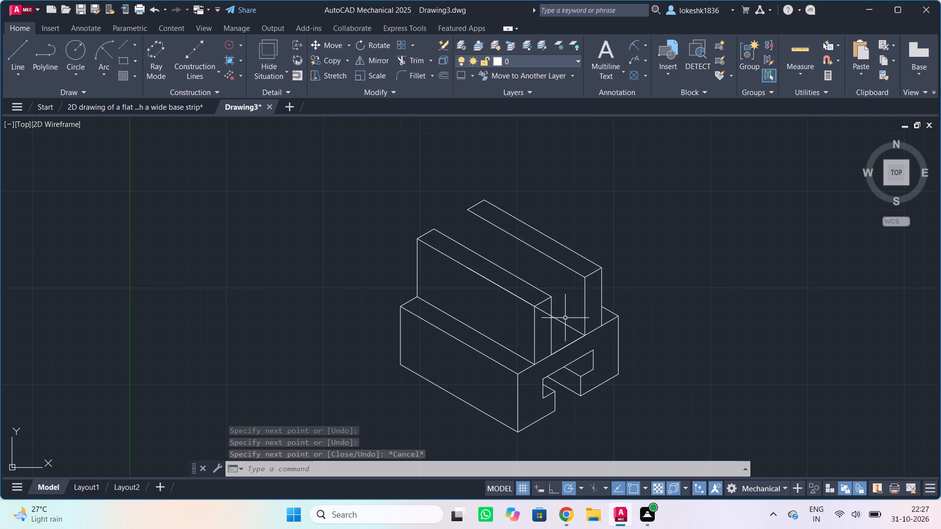
text(tr)
key(Return)
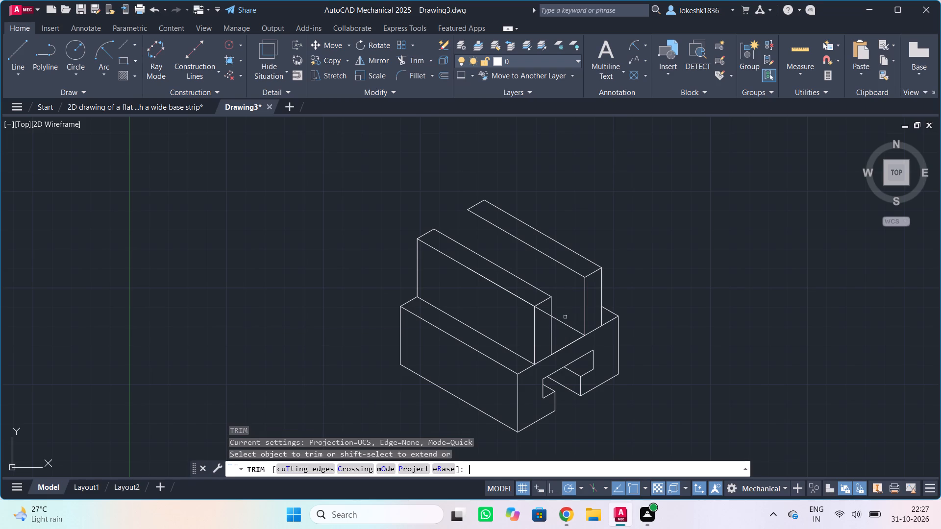
scroll(565, 319, up, 2)
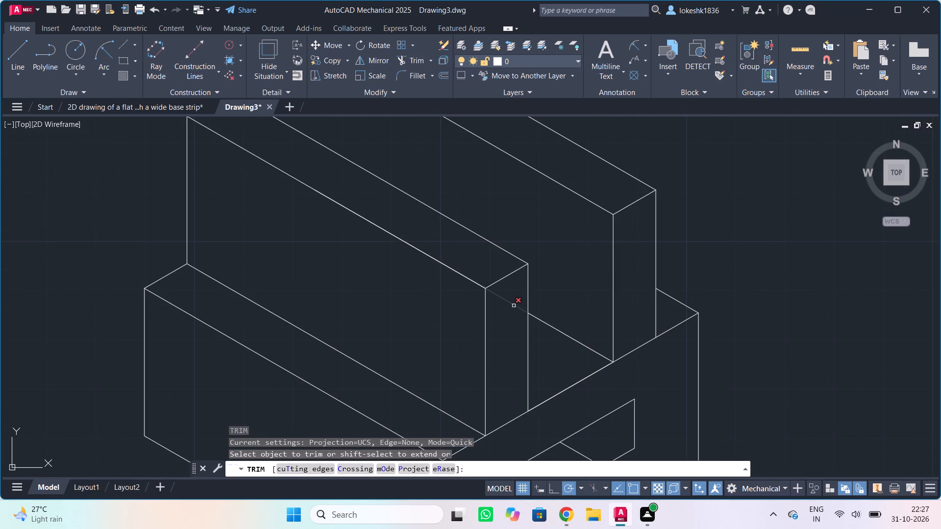
click(513, 306)
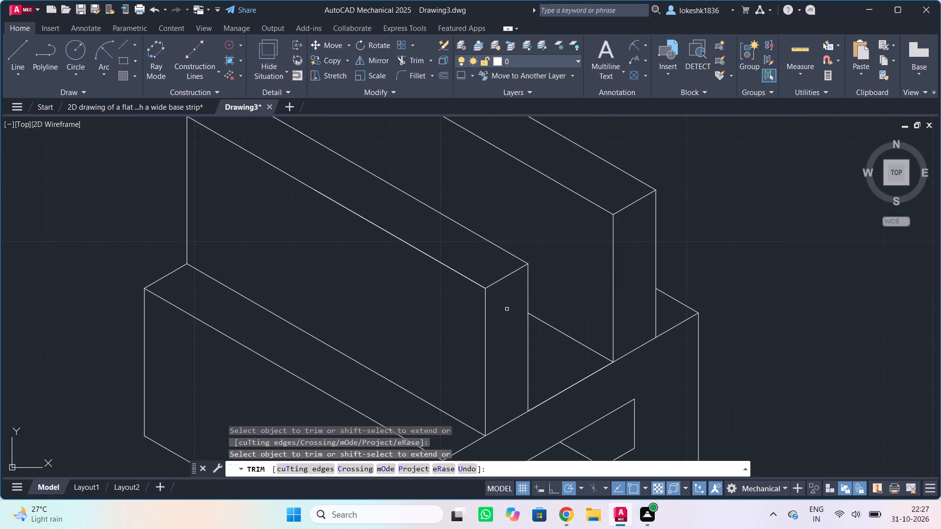
Trim the slotted face's upper edge where it crosses the bases of the first and second uprights.
scroll(572, 252, down, 1)
middle_drag(563, 267, 558, 288)
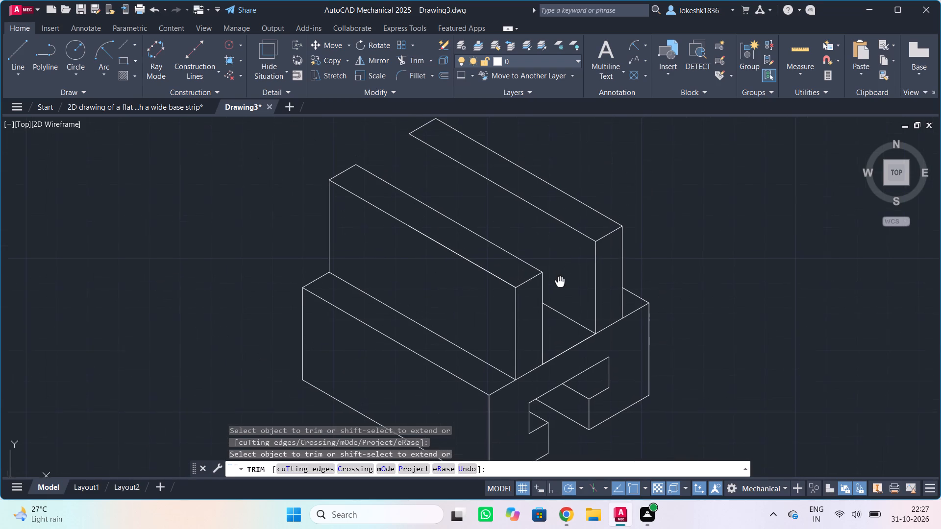
middle_drag(558, 288, 552, 297)
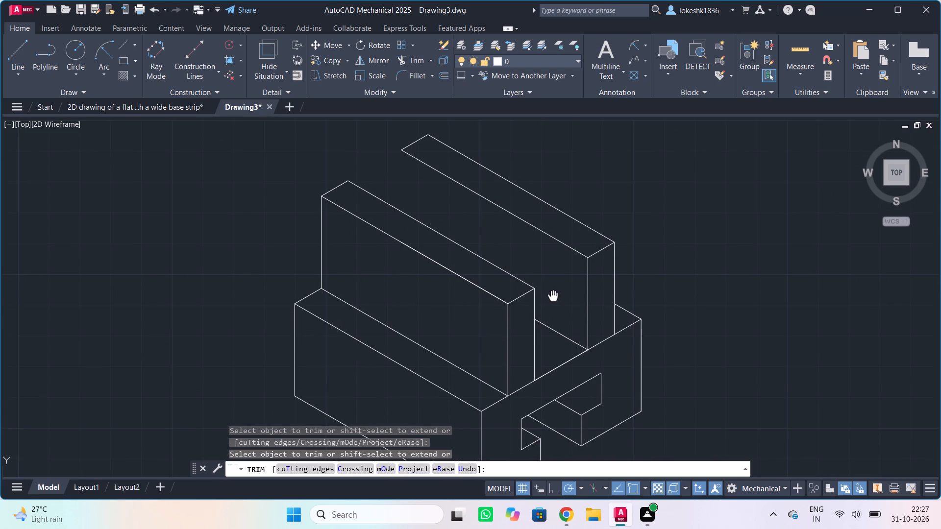
middle_drag(552, 297, 552, 297)
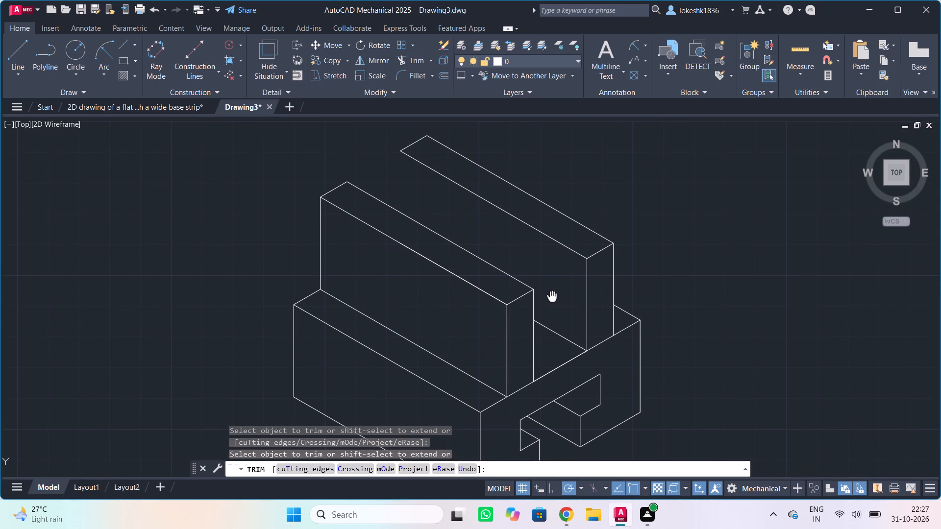
middle_drag(552, 297, 551, 295)
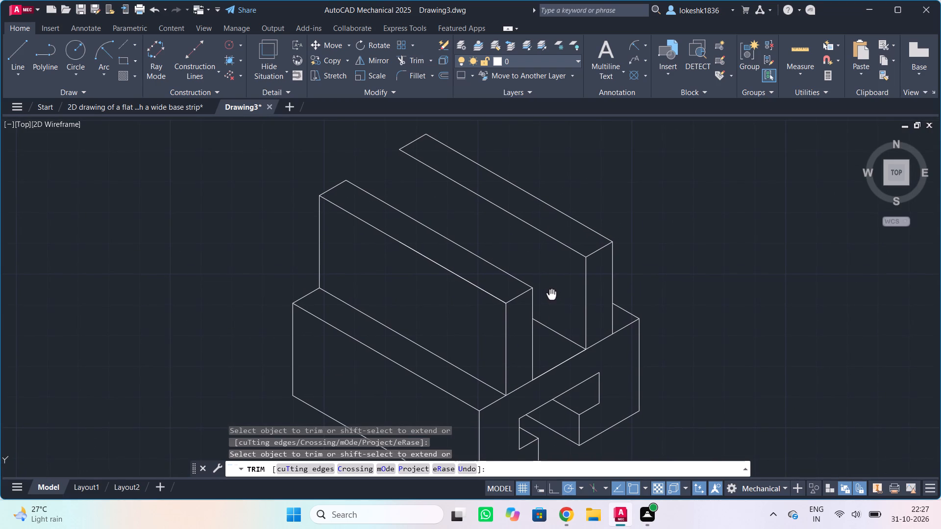
middle_drag(551, 295, 543, 247)
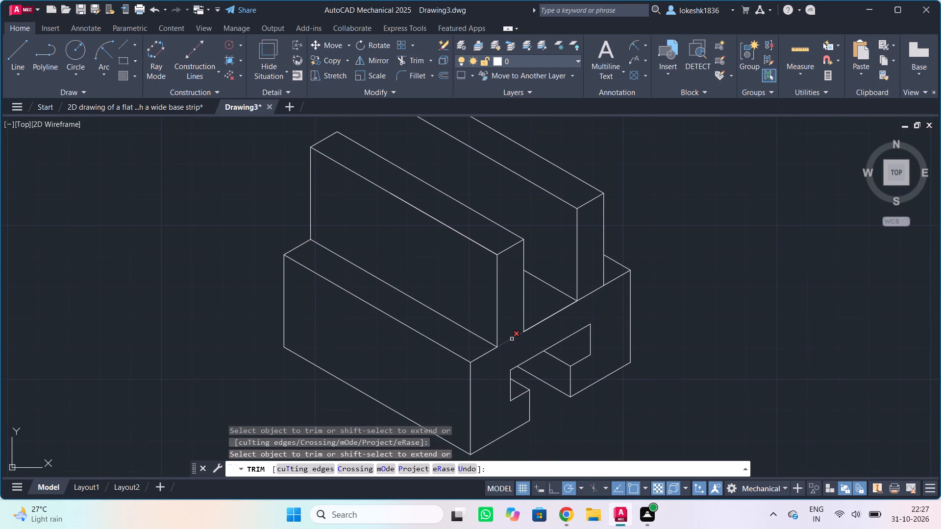
click(512, 339)
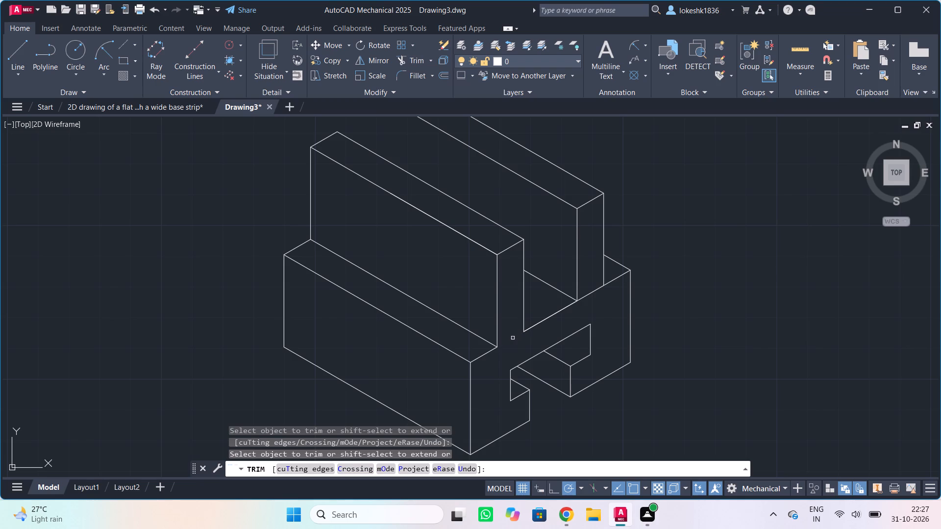
scroll(512, 330, down, 1)
middle_drag(510, 332, 470, 363)
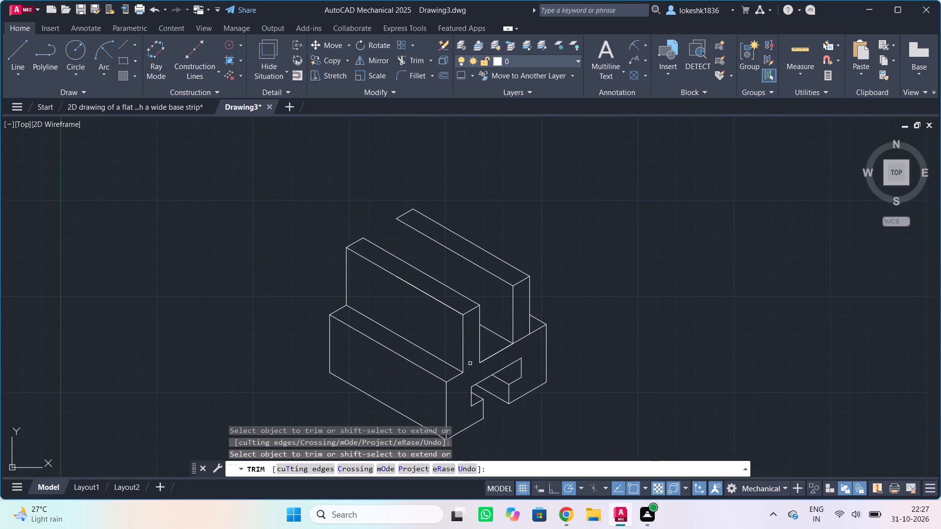
click(521, 339)
scroll(522, 327, up, 3)
scroll(516, 316, down, 2)
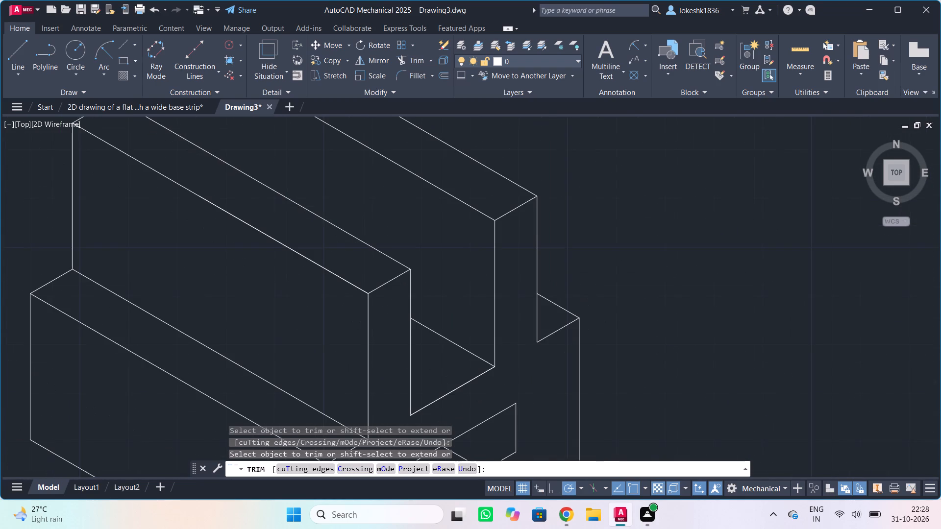
middle_drag(515, 318, 515, 319)
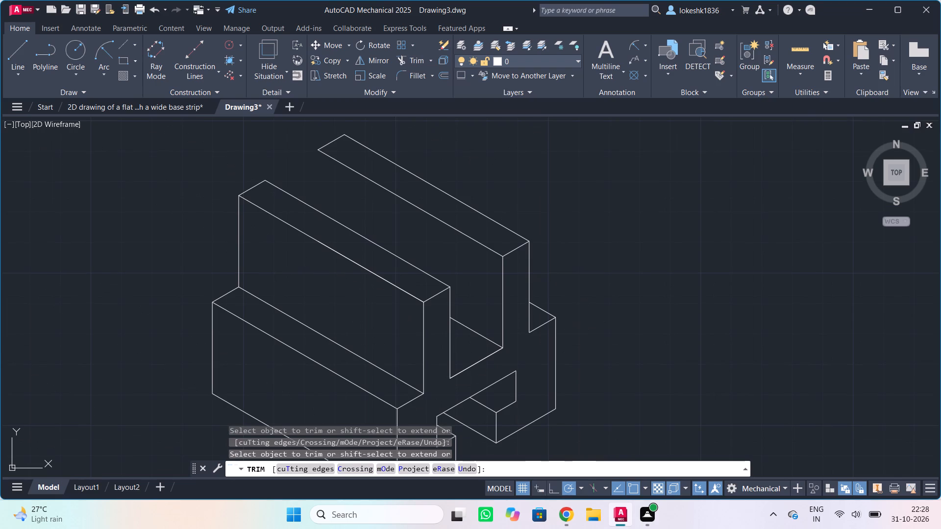
Inspect the isometric view around both uprights, the channel between them and the T-shaped slot after trimming.
middle_drag(515, 319, 531, 301)
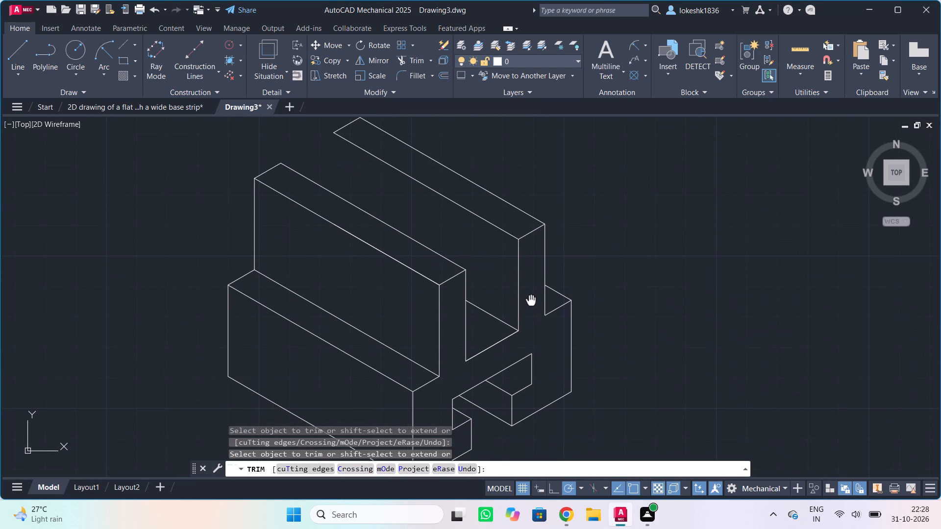
middle_drag(531, 301, 531, 306)
scroll(523, 293, up, 2)
scroll(479, 282, down, 2)
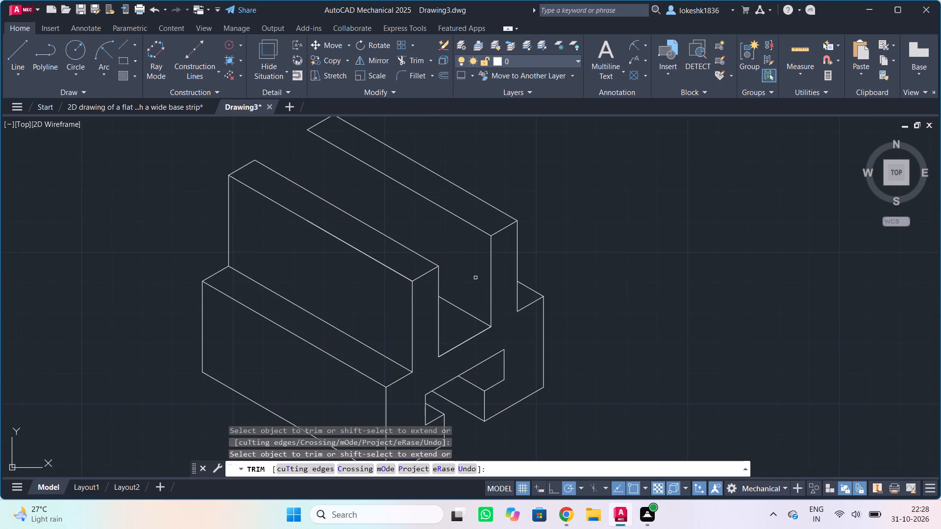
middle_drag(475, 278, 504, 310)
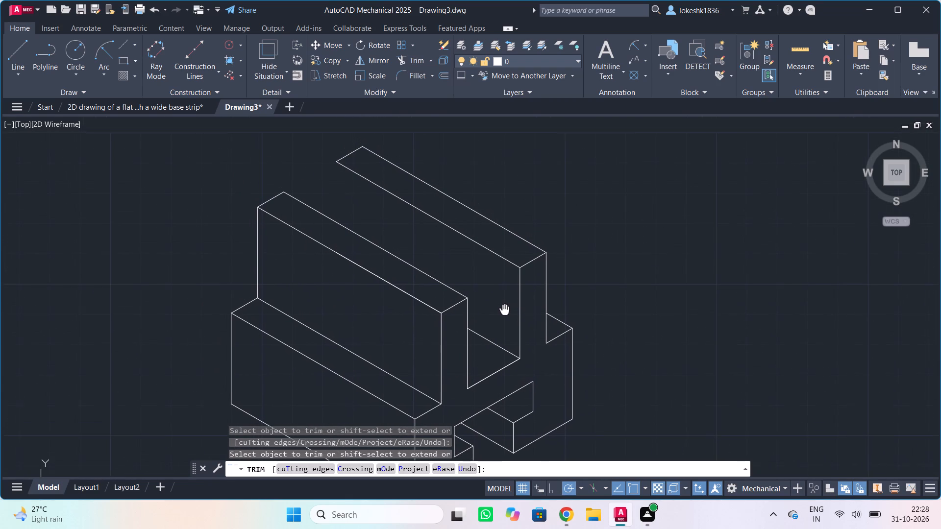
middle_drag(504, 310, 504, 297)
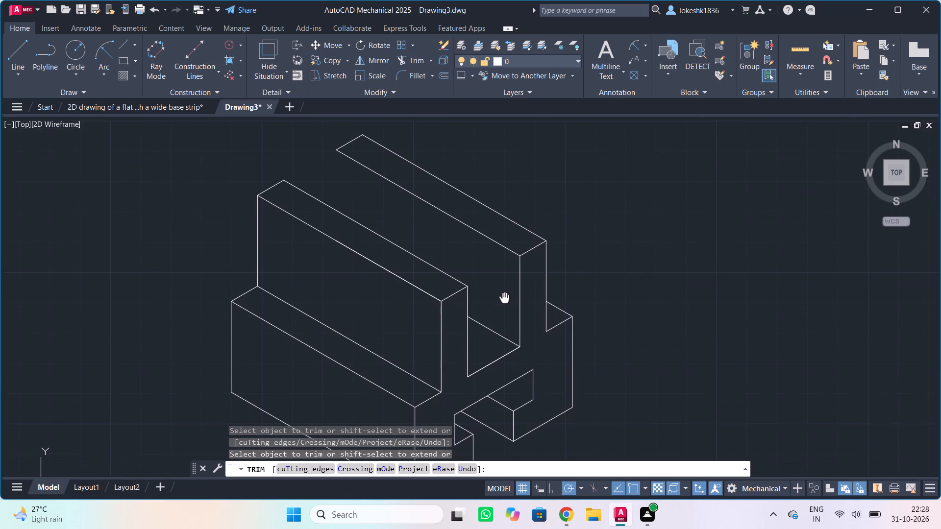
middle_drag(504, 297, 504, 325)
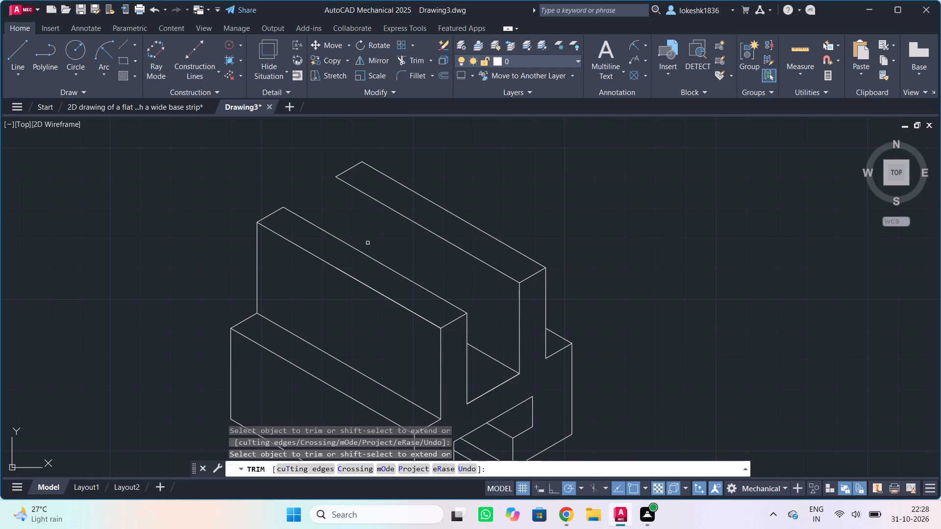
middle_drag(359, 248, 359, 185)
scroll(405, 234, down, 1)
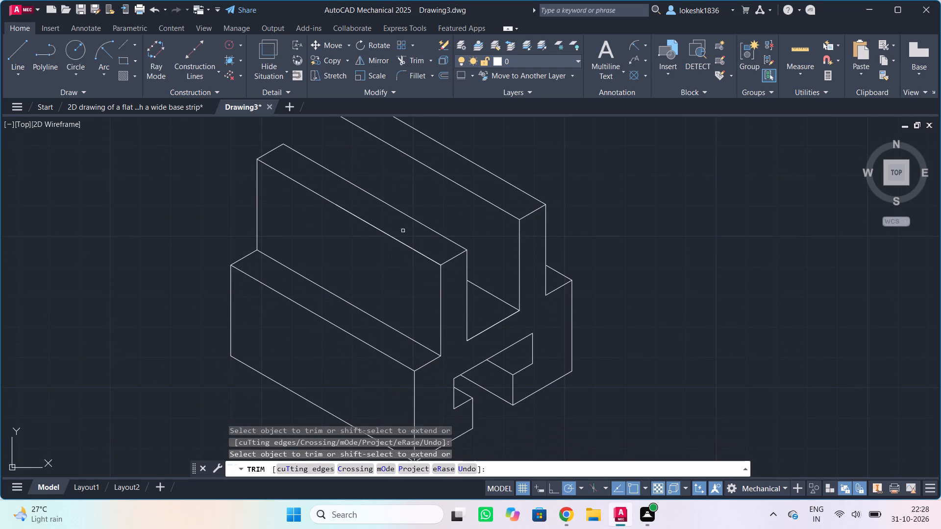
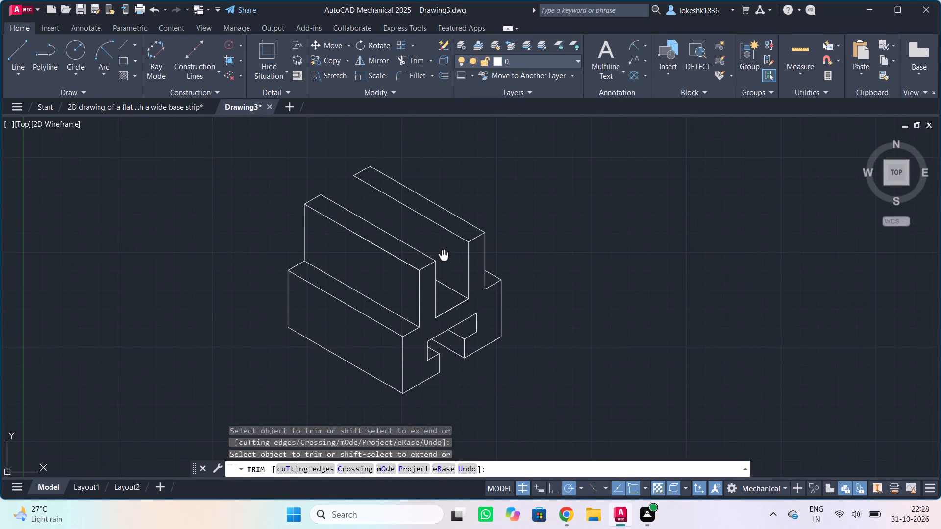
Examine the back ends of both uprights and the channel between them for edges that still need drawing.
middle_drag(424, 272, 427, 263)
middle_click(428, 262)
middle_drag(428, 262, 428, 261)
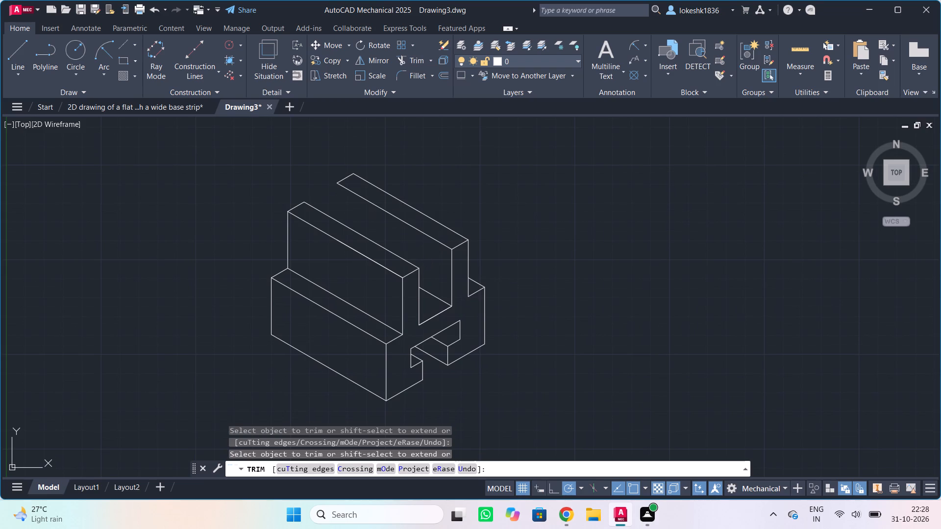
middle_drag(428, 261, 424, 270)
middle_drag(426, 258, 421, 277)
middle_drag(425, 259, 421, 284)
middle_click(421, 273)
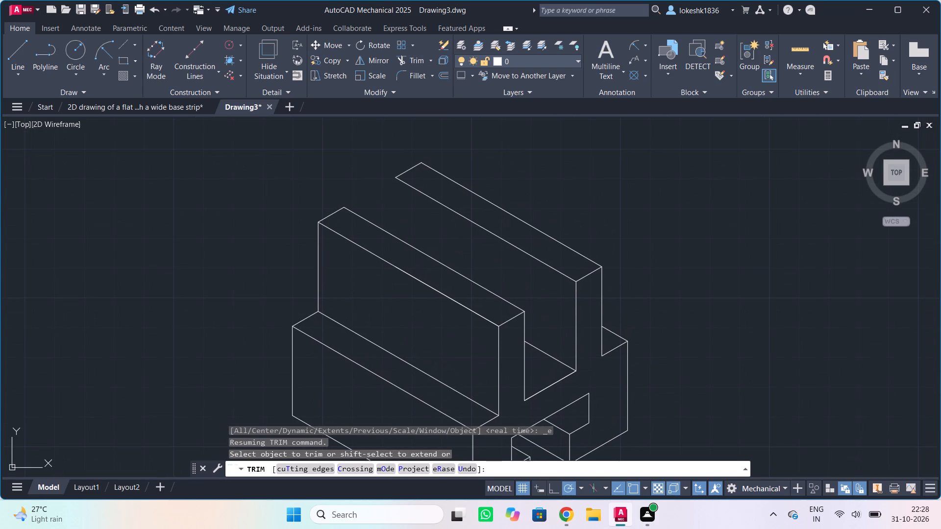
scroll(327, 274, up, 2)
scroll(327, 274, down, 3)
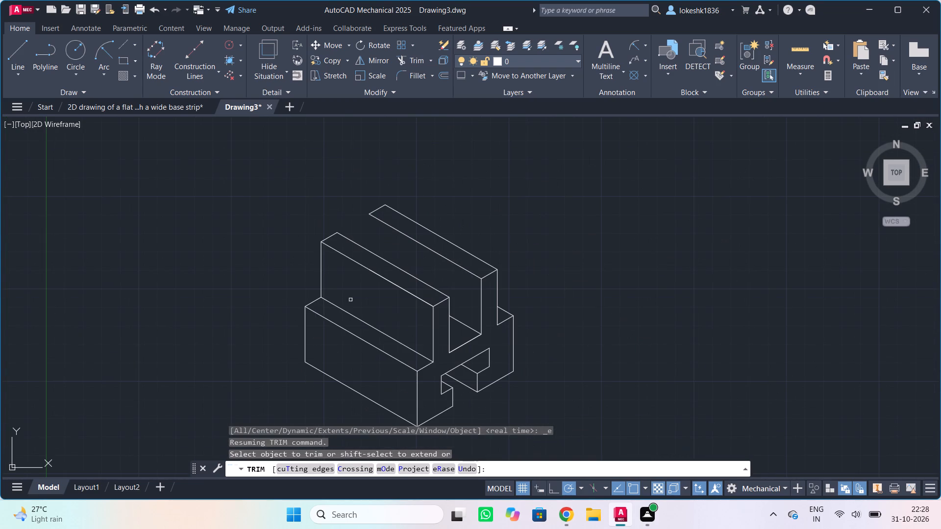
scroll(359, 298, up, 1)
middle_drag(362, 283, 362, 289)
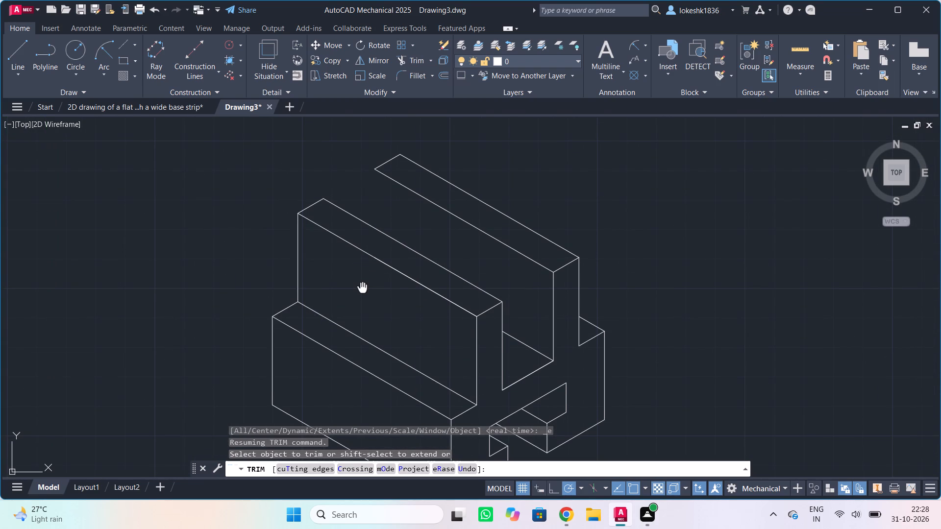
middle_drag(362, 289, 362, 289)
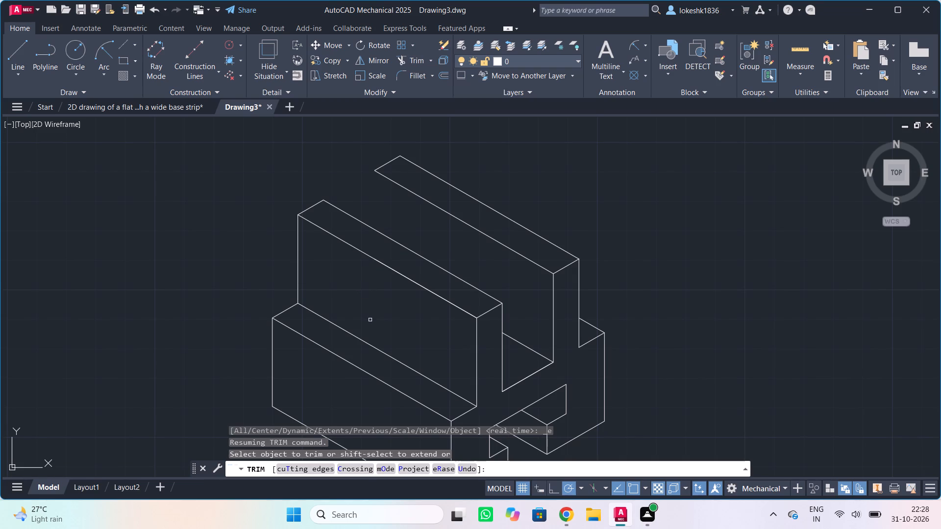
key(Escape)
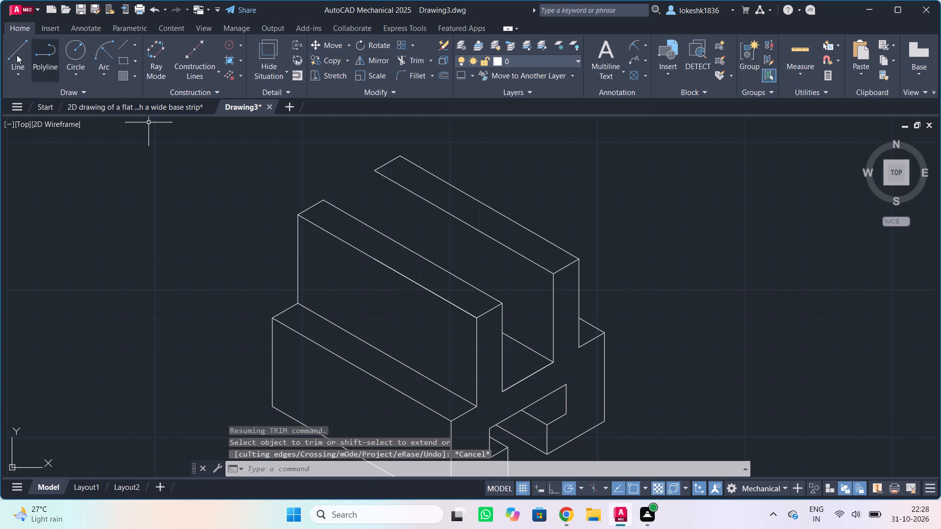
Draw a 30 mm vertical line straight down from the second upright's inner back top corner.
click(16, 43)
click(374, 168)
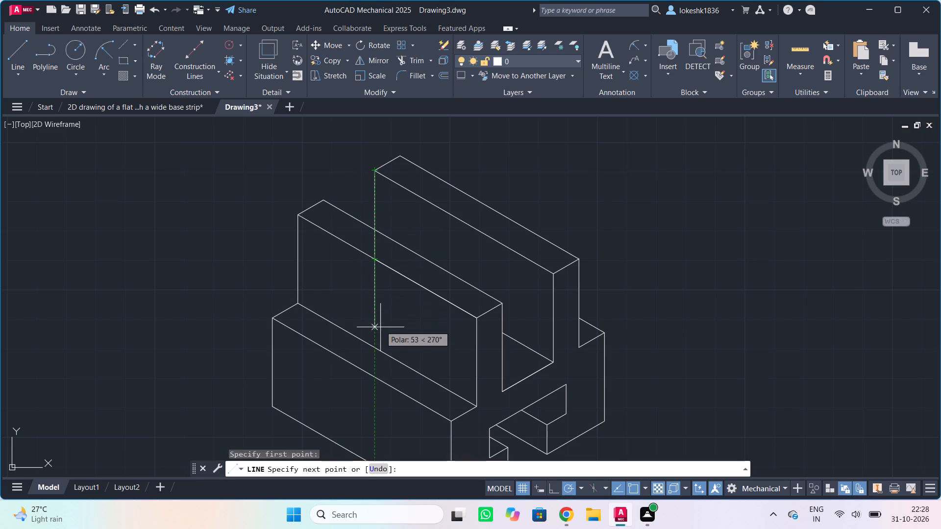
text(30)
key(Return)
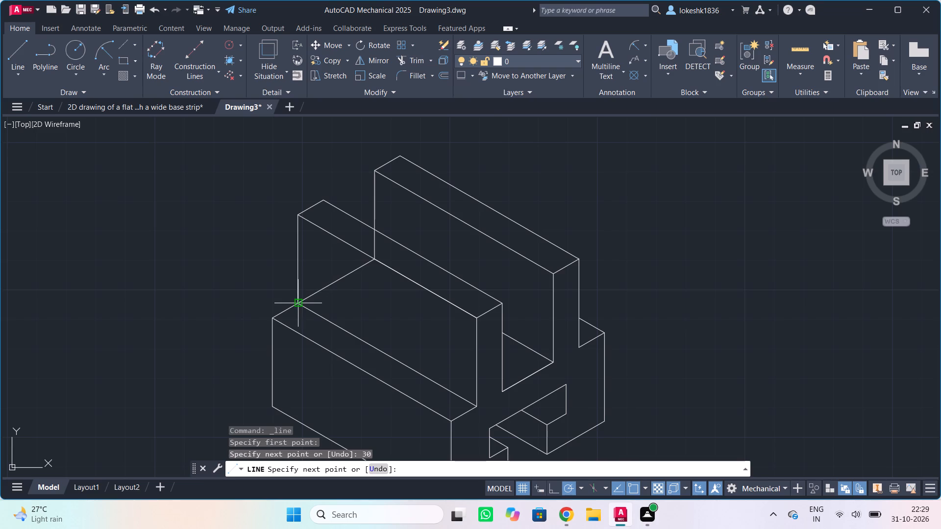
scroll(300, 306, up, 2)
middle_drag(300, 306, 297, 312)
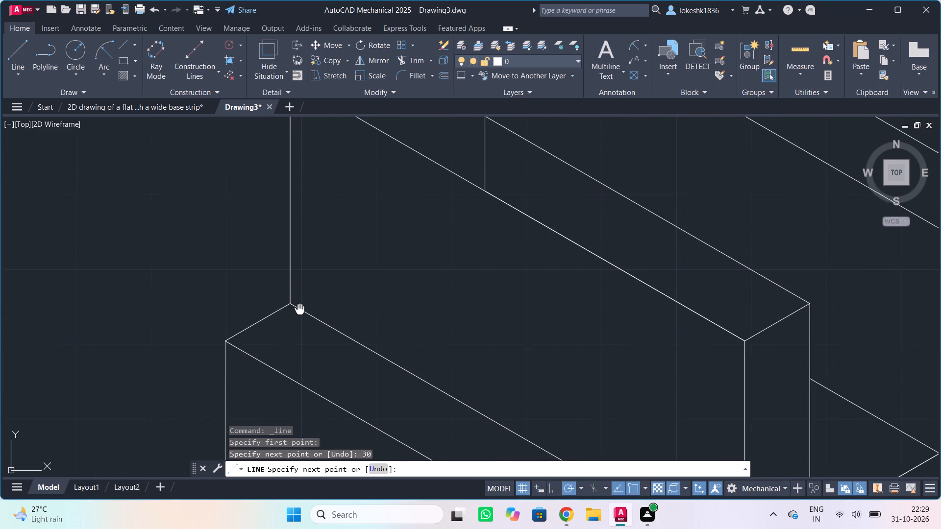
middle_drag(297, 312, 295, 314)
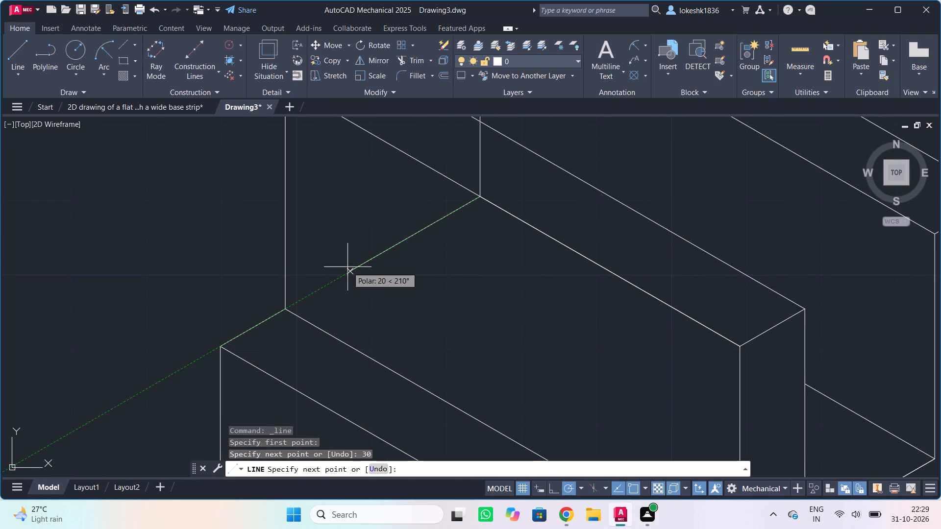
scroll(376, 254, down, 3)
middle_click(402, 296)
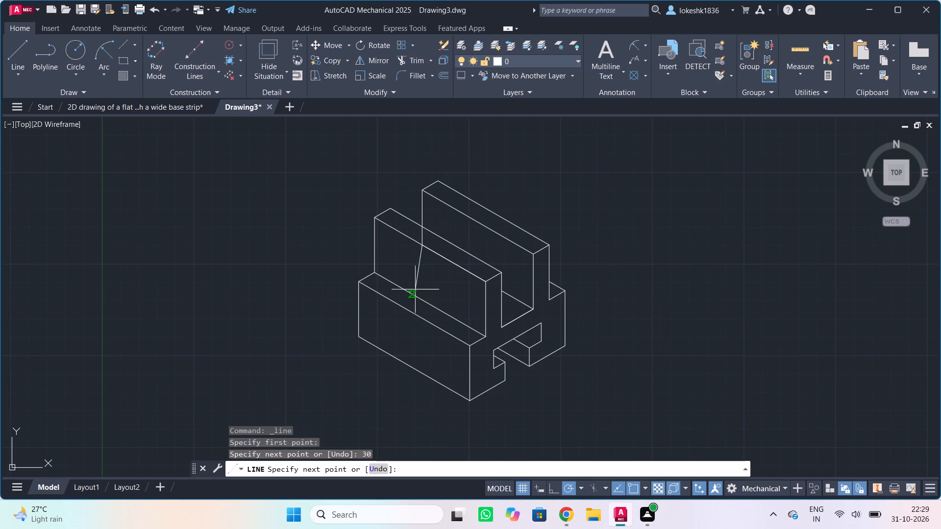
key(Escape)
Copy the second upright's inner back vertical edge 35 mm along its inner top edge toward the front face.
scroll(422, 236, up, 2)
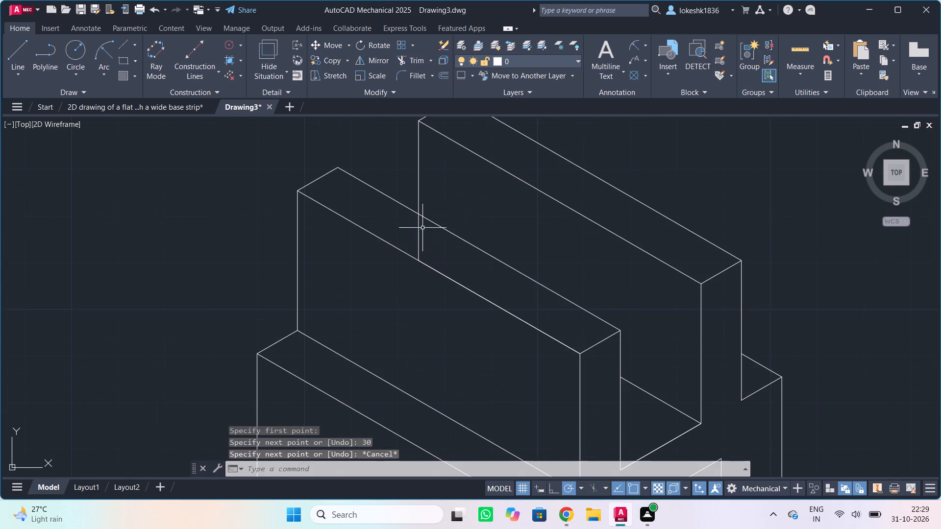
middle_drag(435, 209, 421, 236)
click(420, 210)
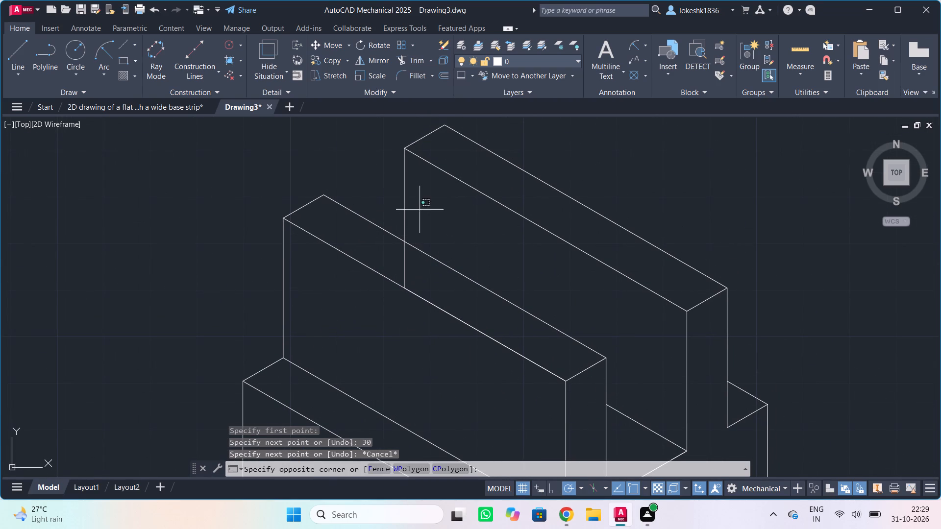
click(393, 202)
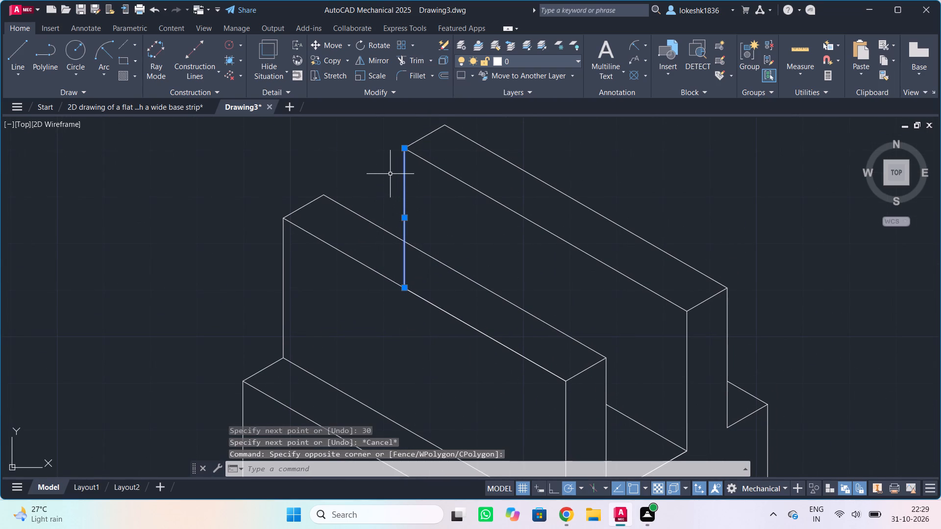
text(co)
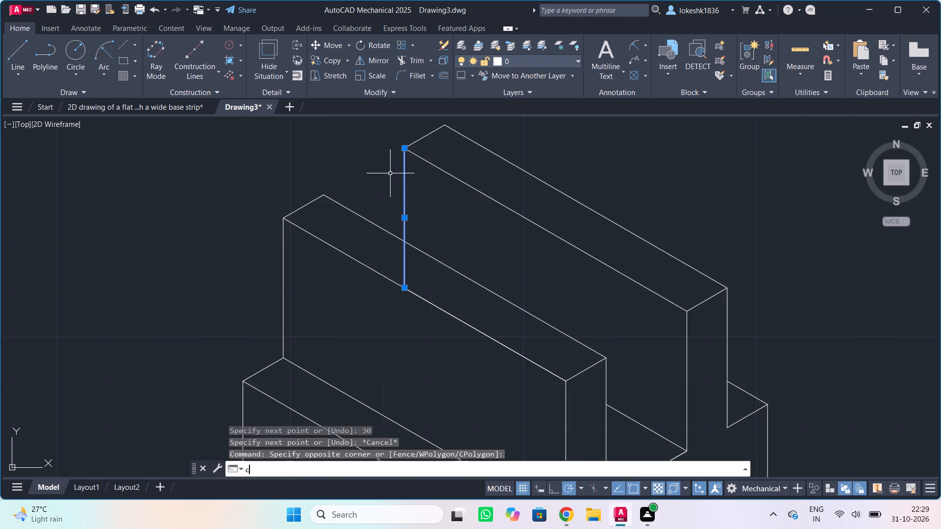
key(Return)
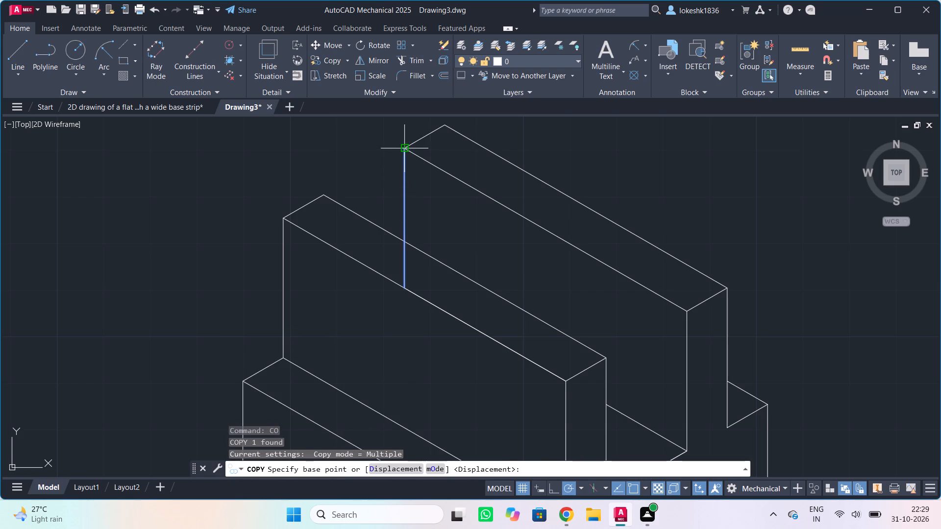
click(402, 147)
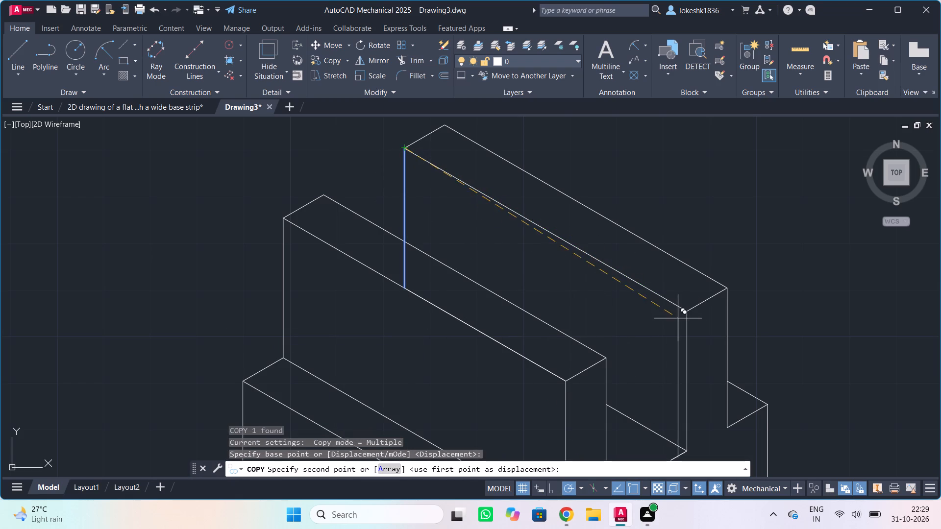
middle_drag(685, 316, 683, 316)
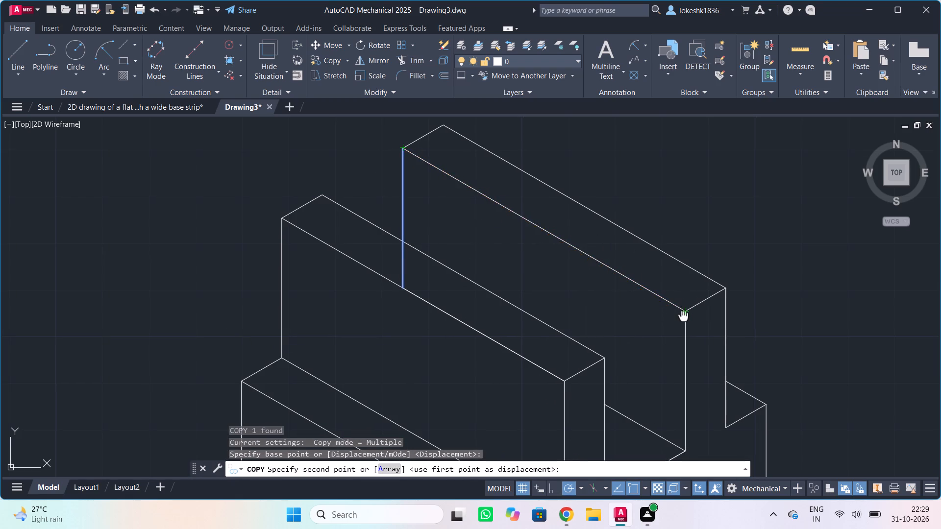
middle_drag(683, 316, 673, 314)
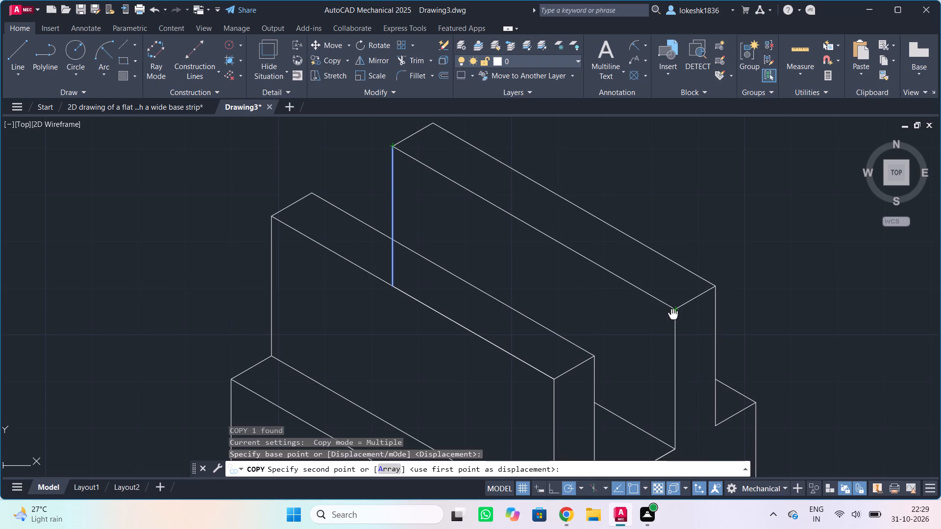
middle_drag(673, 314, 673, 324)
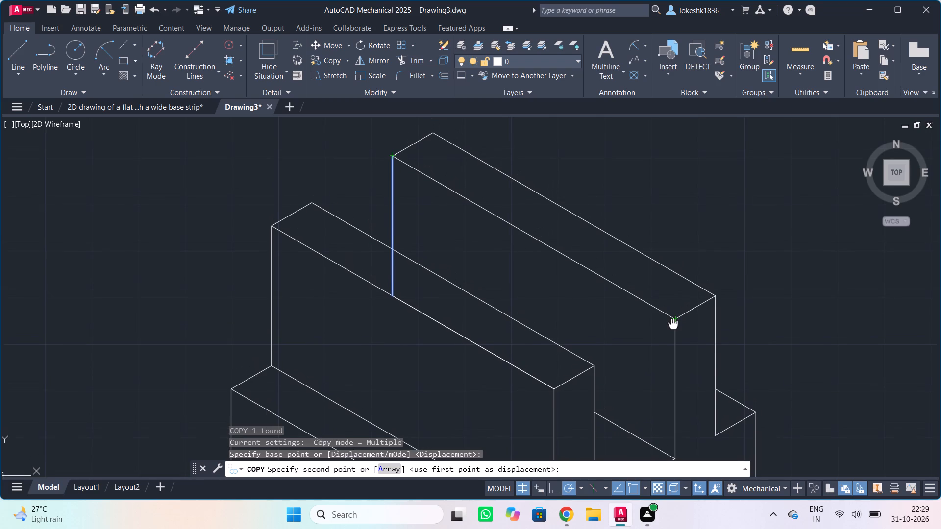
middle_drag(673, 324, 672, 325)
text(35)
key(Return)
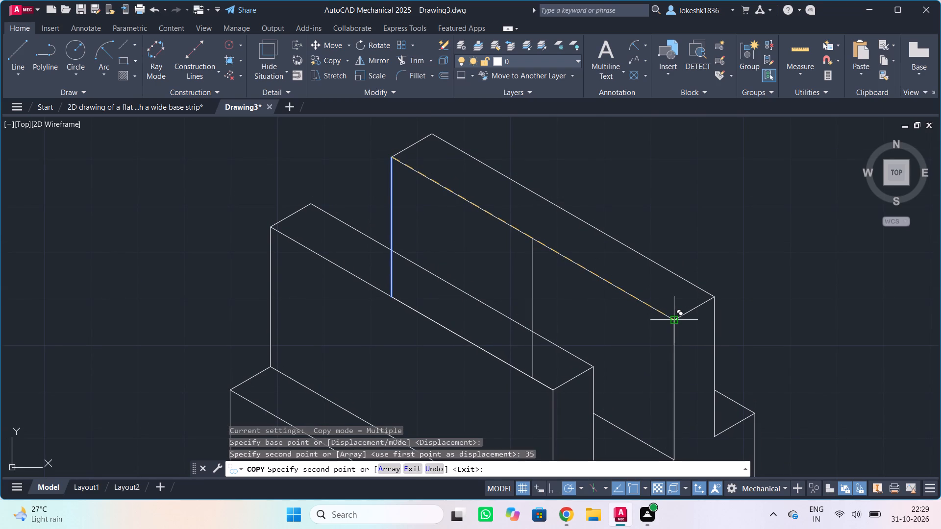
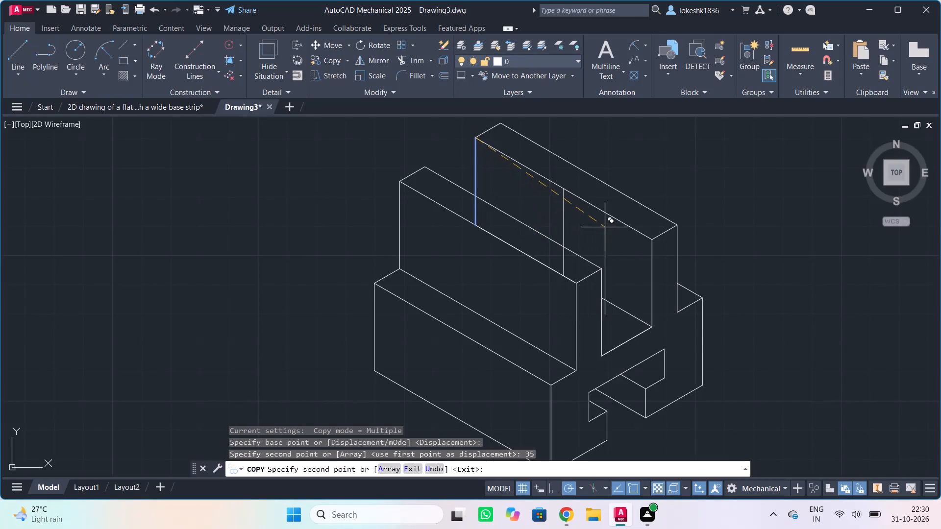
Copy the vertical line at the middle of the second upright's inner face 10 mm toward the front and 10 mm toward the back.
middle_drag(609, 231, 611, 315)
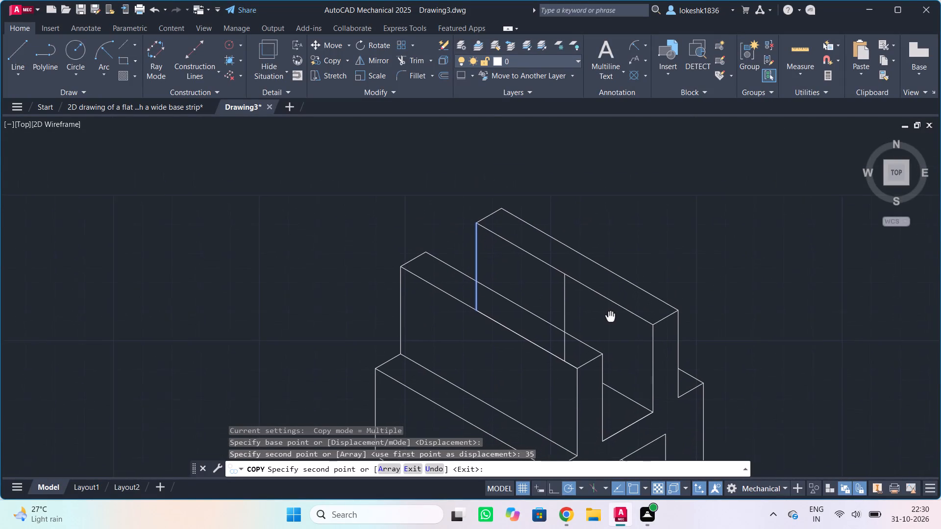
middle_drag(611, 315, 611, 315)
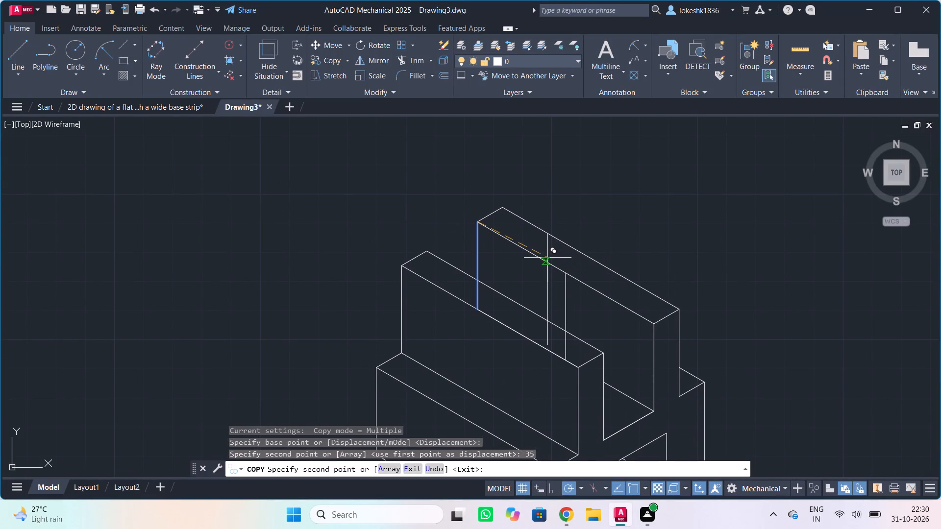
key(Escape)
scroll(549, 273, up, 2)
scroll(558, 252, down, 1)
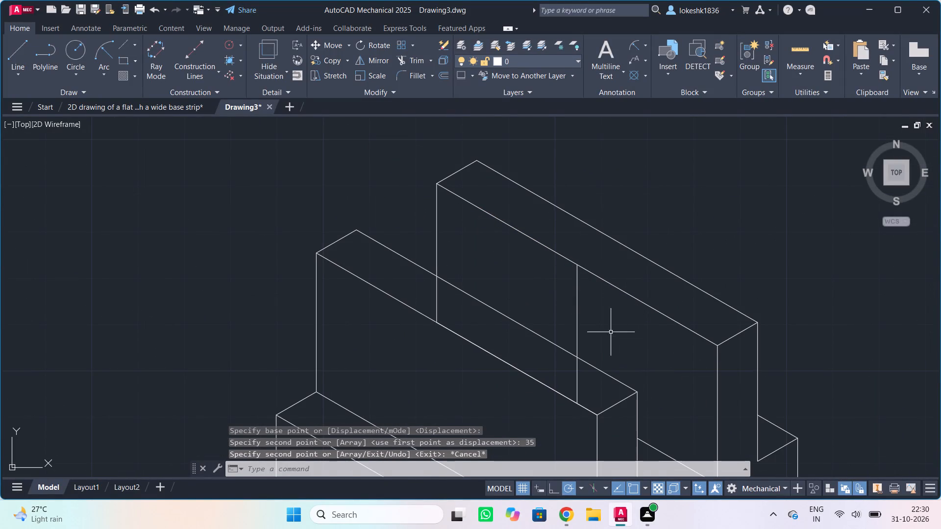
click(609, 330)
click(569, 305)
middle_drag(570, 302, 570, 302)
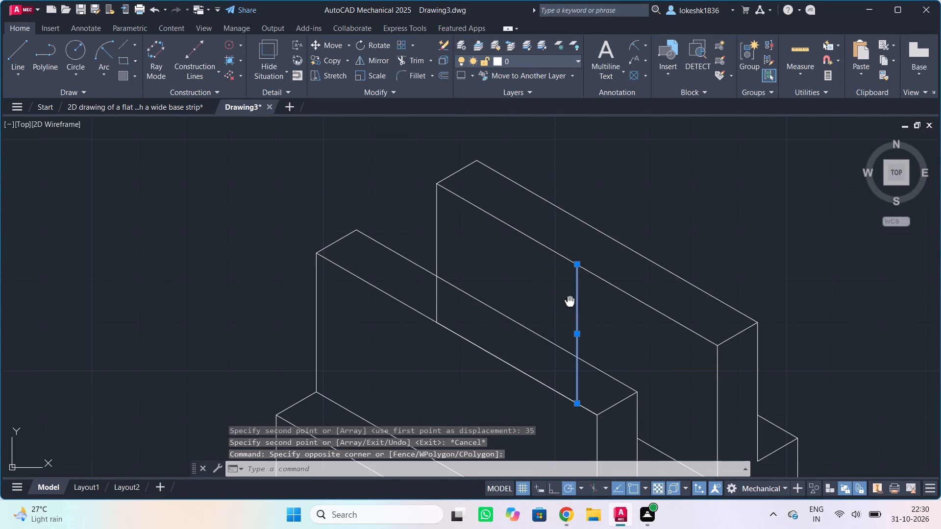
middle_drag(570, 302, 568, 311)
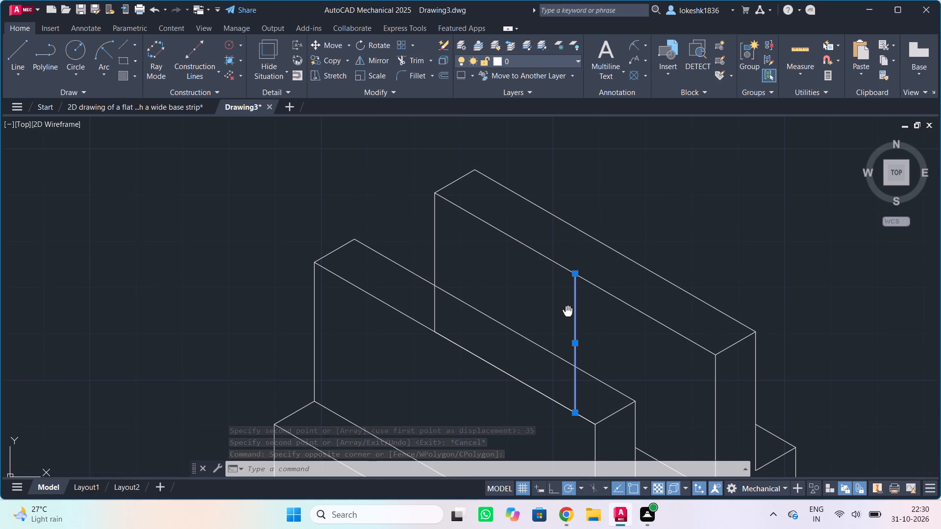
middle_drag(568, 311, 553, 350)
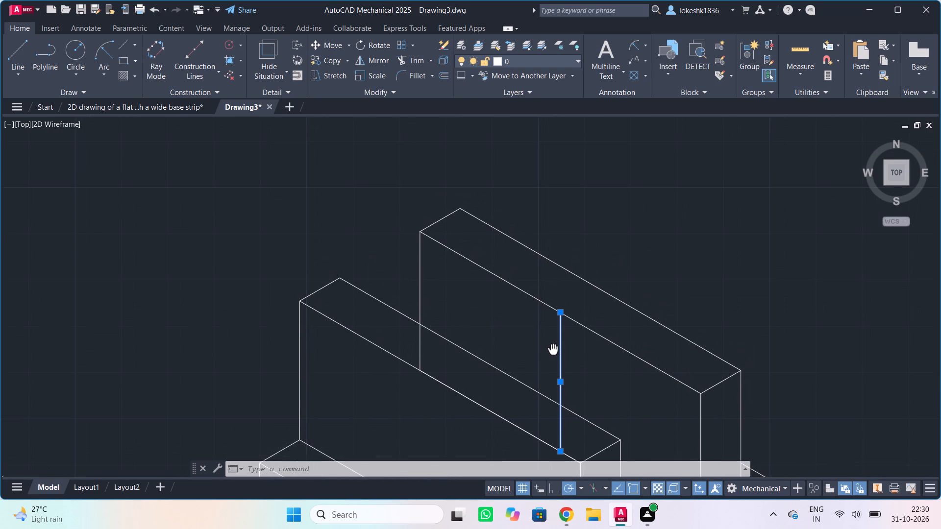
middle_drag(553, 350, 562, 311)
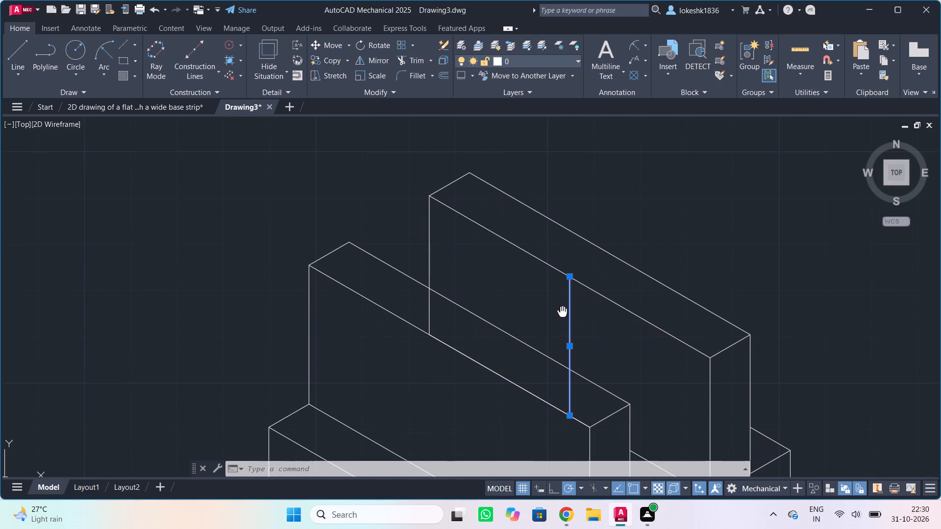
middle_drag(562, 311, 562, 310)
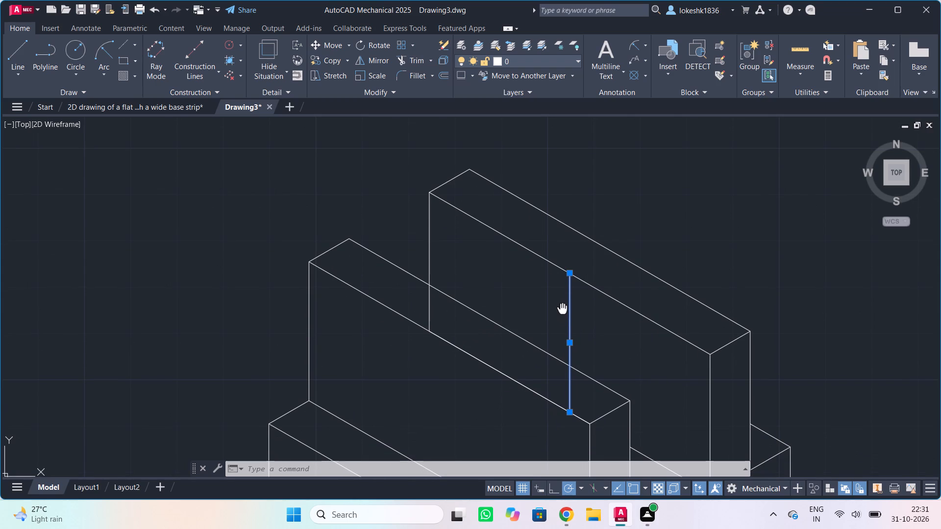
middle_drag(562, 310, 564, 317)
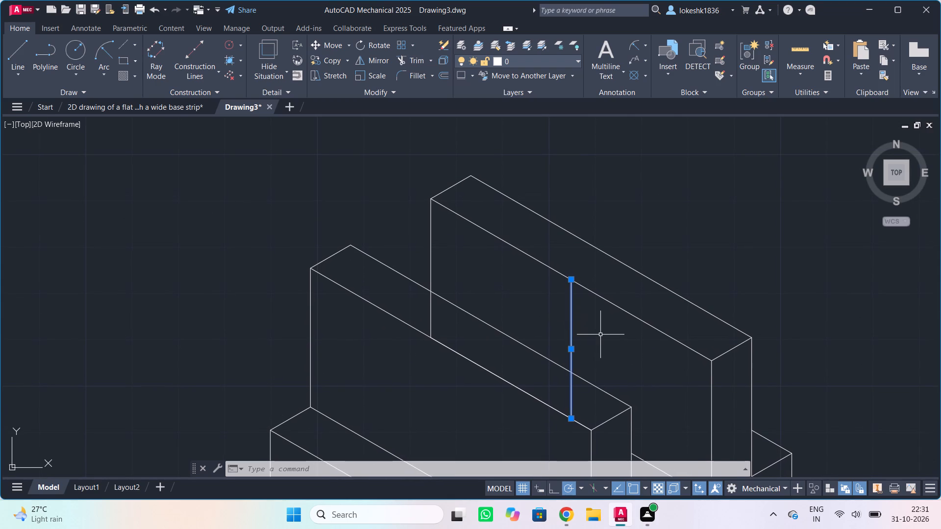
text(co)
click(297, 337)
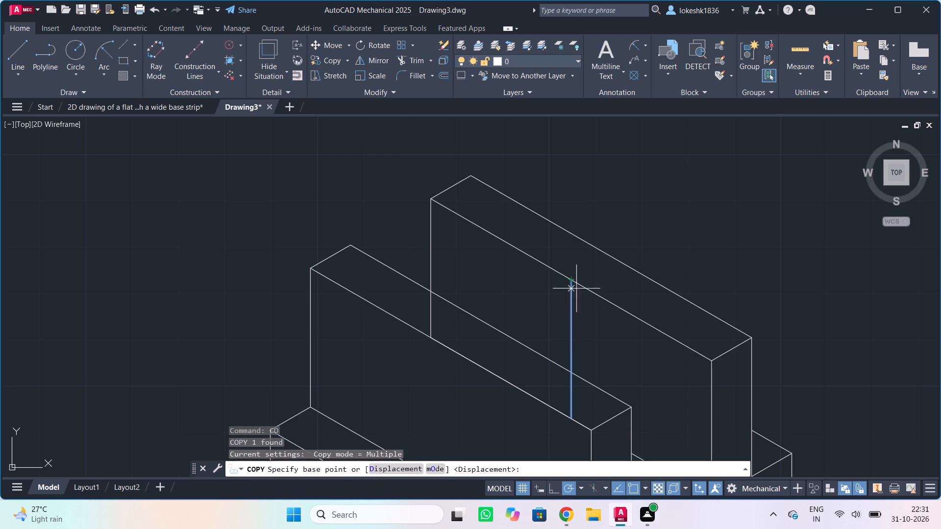
click(570, 281)
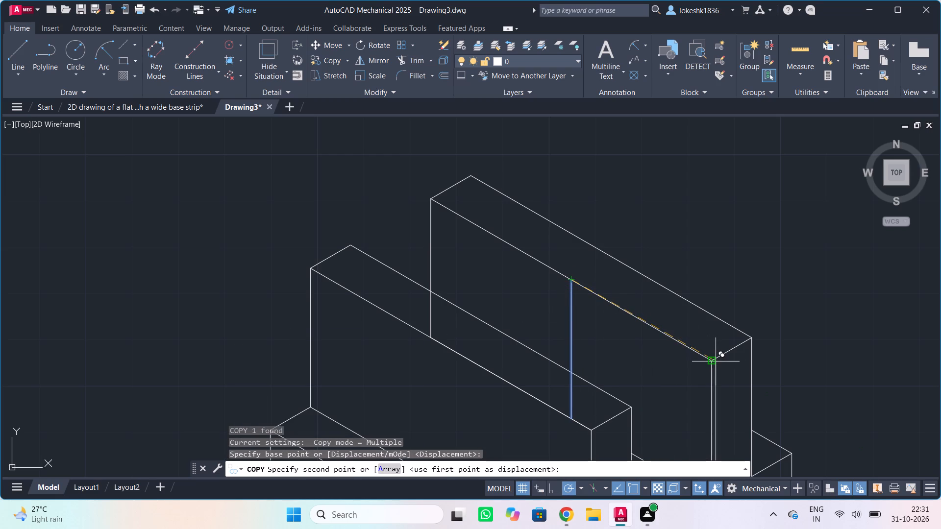
middle_drag(712, 362, 683, 315)
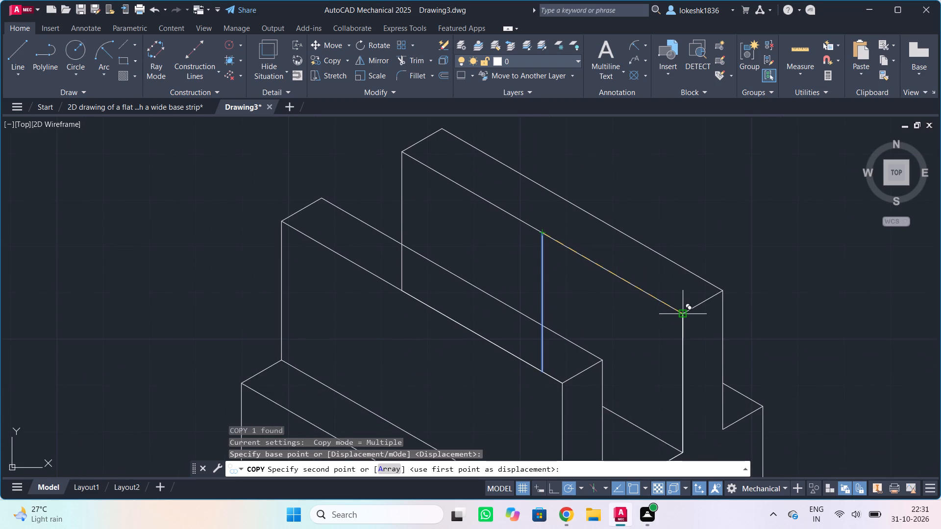
text(10)
key(Return)
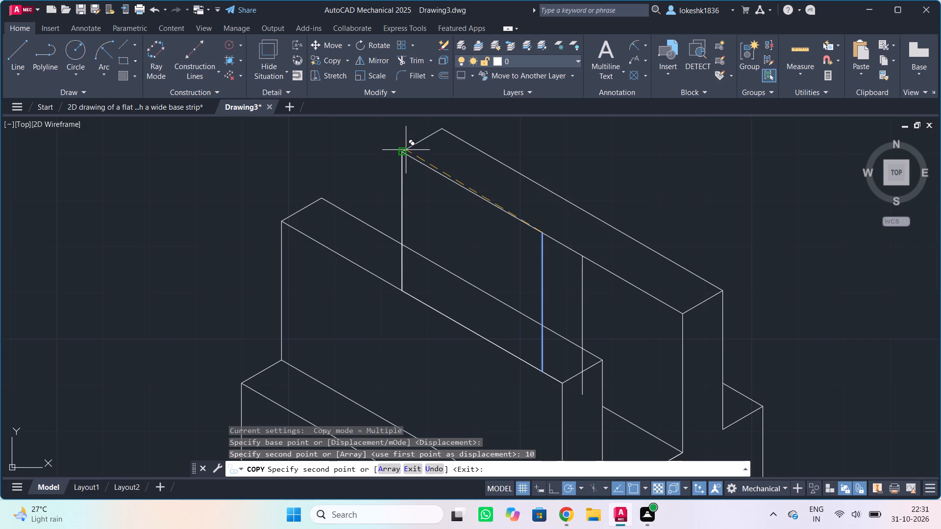
text(10)
key(Return)
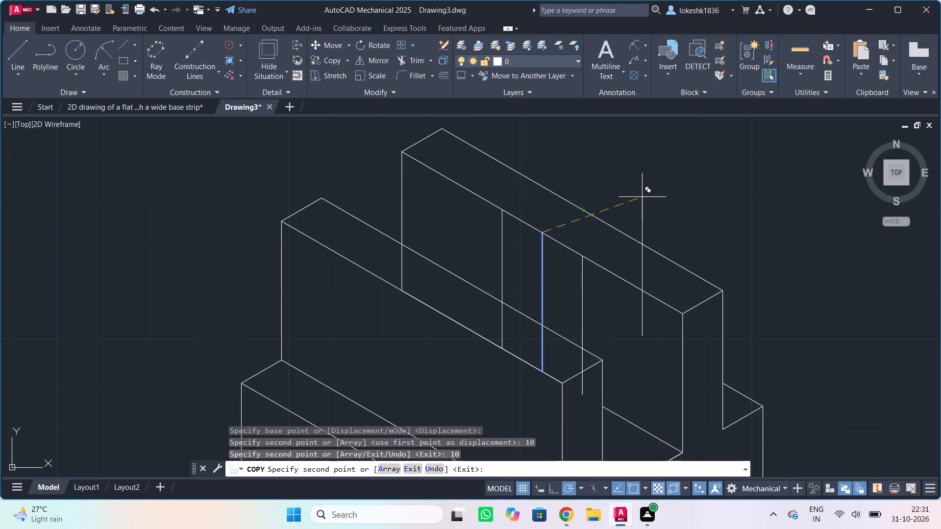
key(Escape)
Copy the second upright's inner top edge 15 mm straight down.
scroll(590, 218, up, 2)
scroll(589, 212, down, 2)
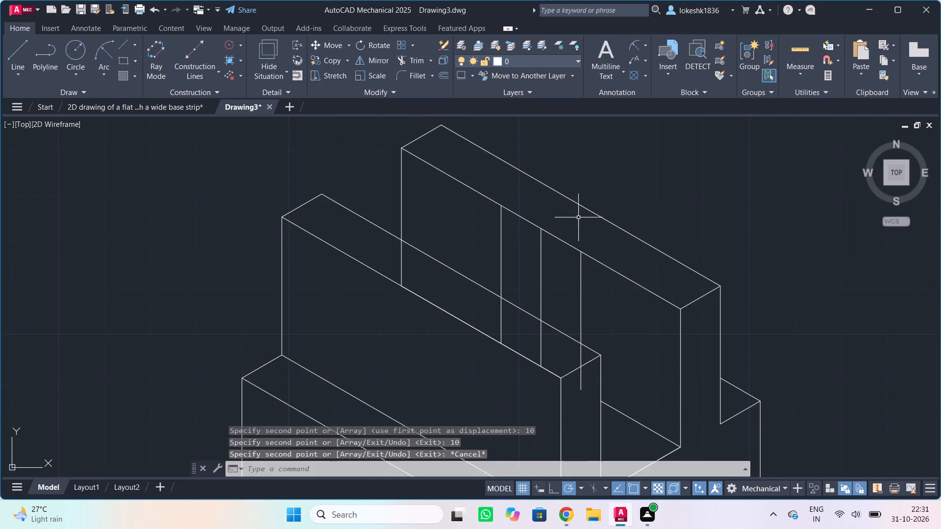
click(633, 270)
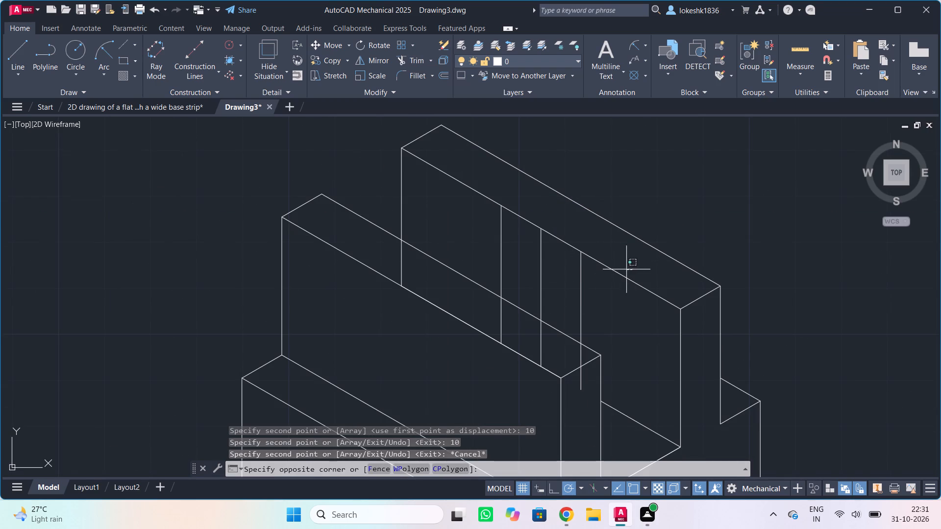
click(616, 284)
key(Return)
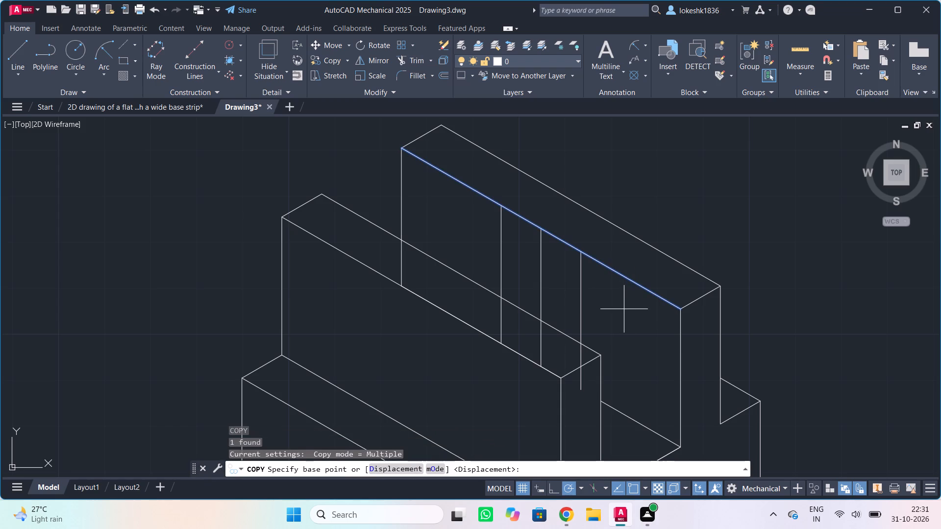
click(678, 309)
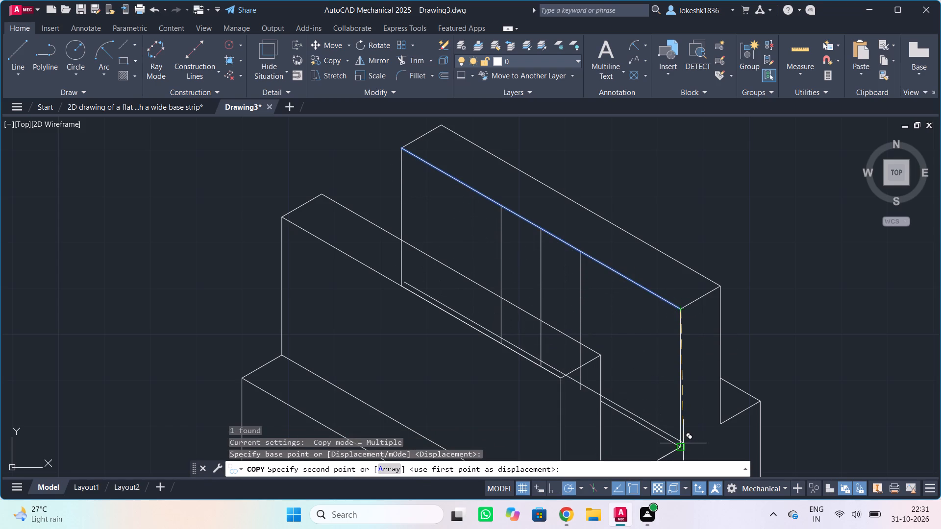
middle_drag(685, 435, 661, 394)
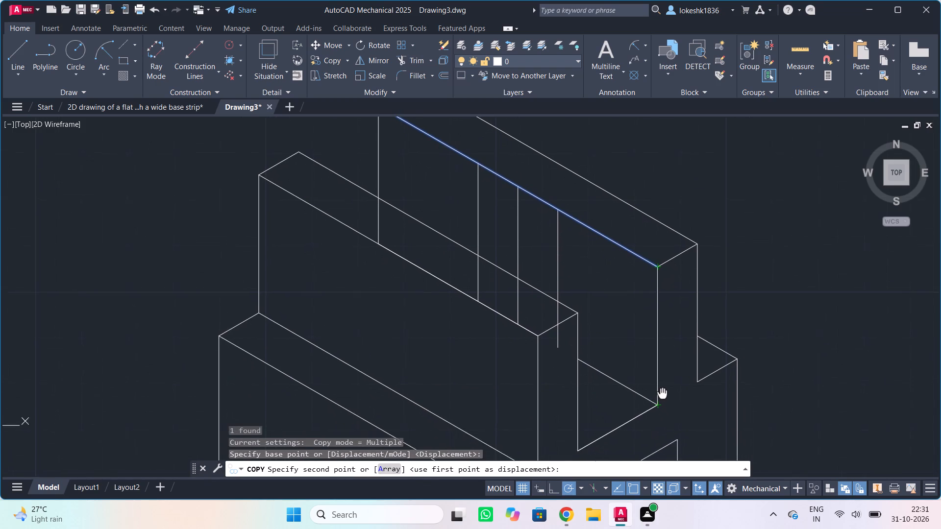
middle_drag(661, 394, 658, 403)
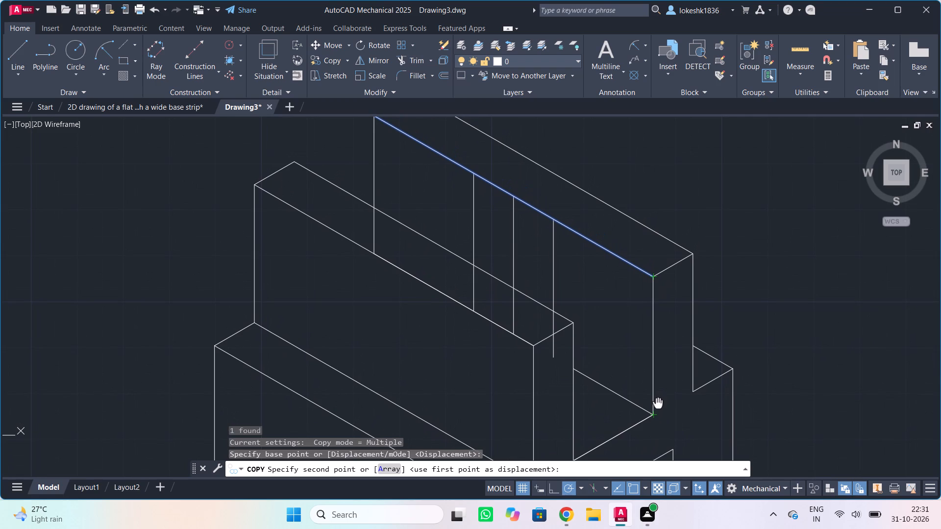
middle_drag(658, 403, 664, 387)
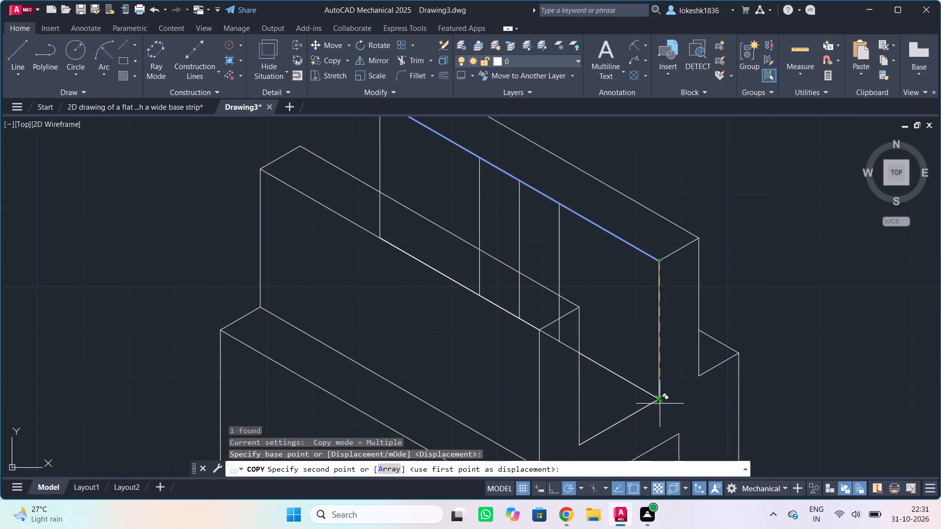
text(15)
key(Return)
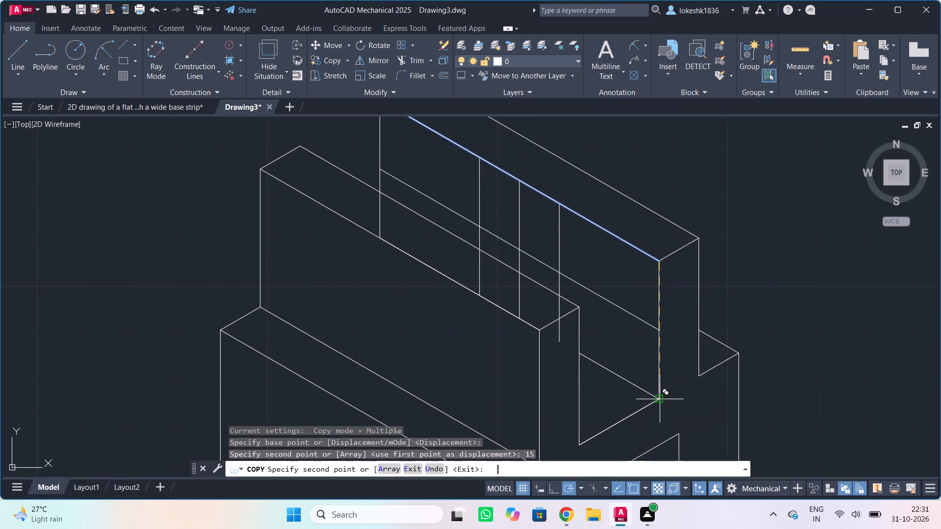
key(Escape)
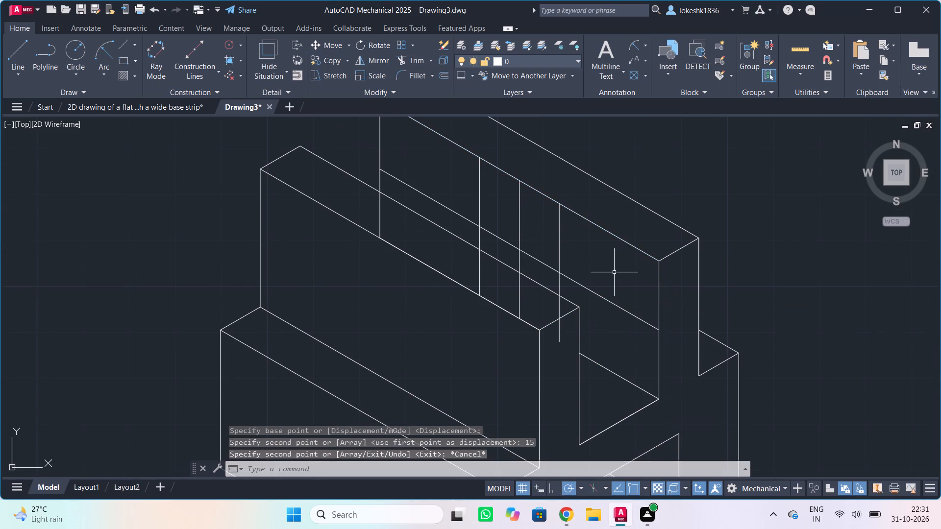
Trim the lowered edge in front of the foremost vertical line, and the second upright's vertical lines where the first upright hides them.
text(tr)
key(Return)
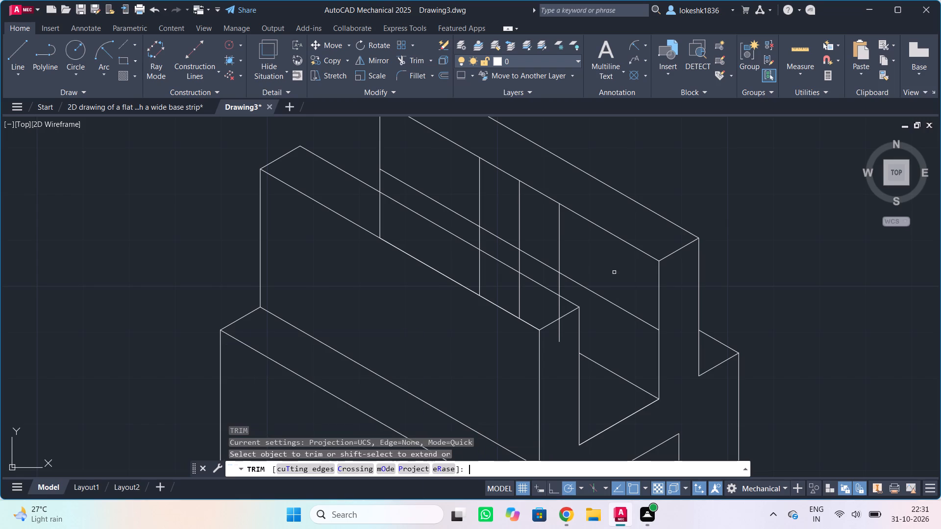
click(613, 304)
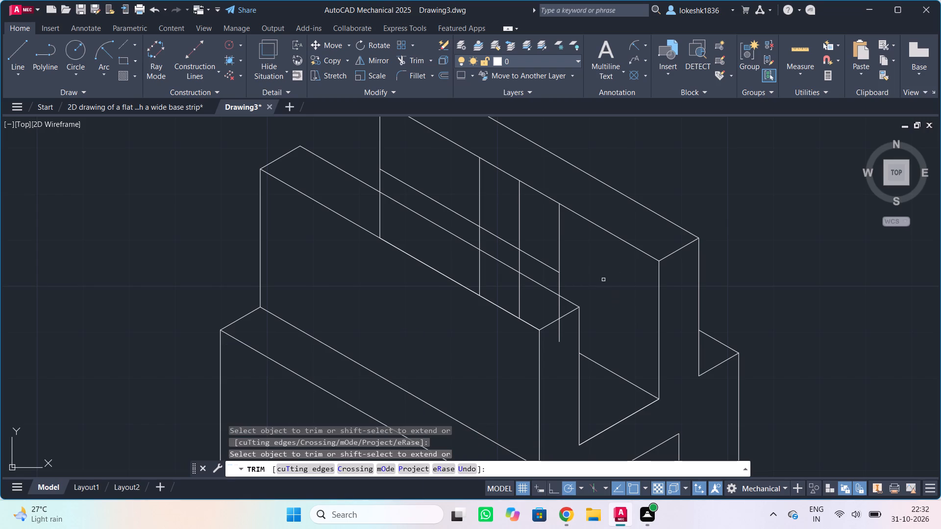
click(559, 336)
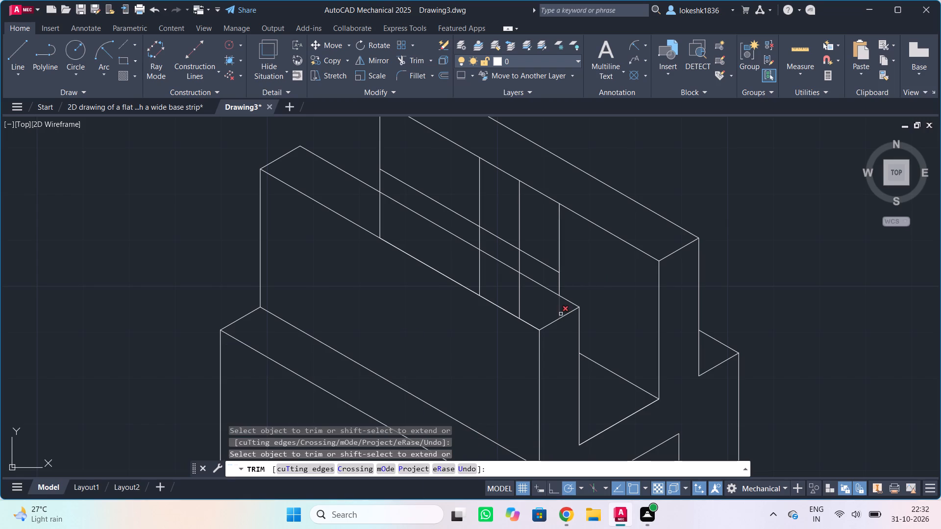
click(561, 313)
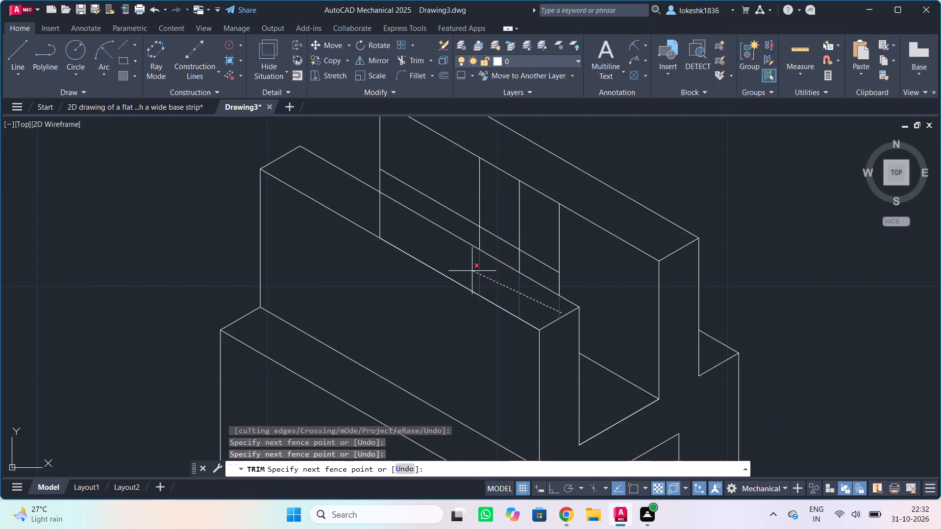
click(465, 265)
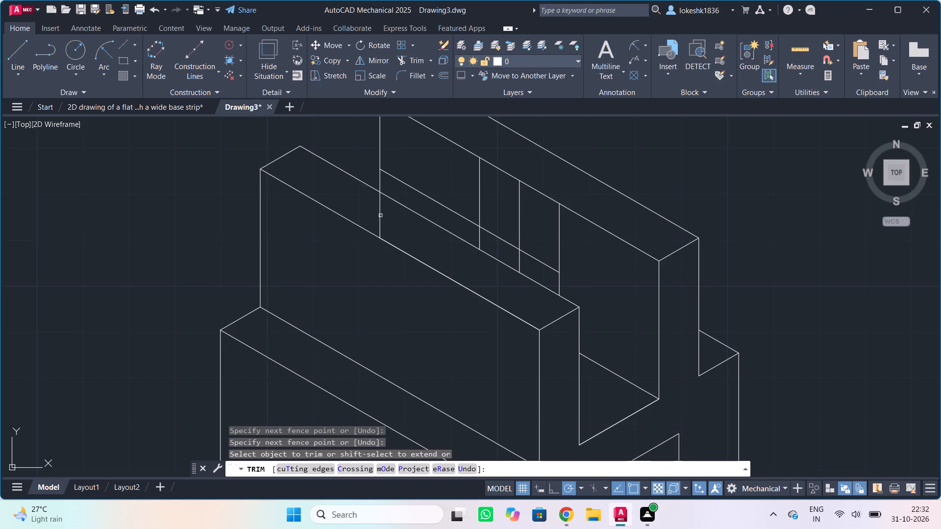
click(380, 215)
middle_drag(380, 214, 383, 284)
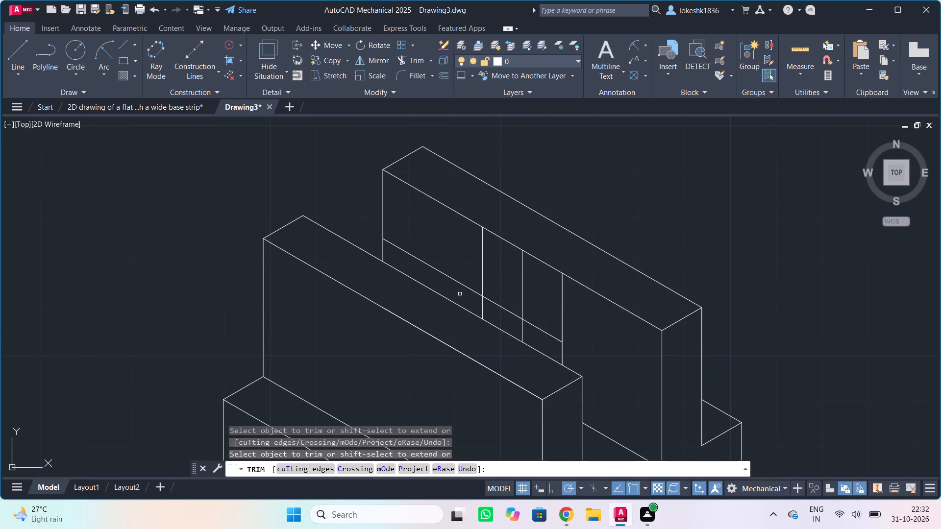
Trim the second upright's inner top edge between the outer two copied verticals, and the middle vertical above the lowered edge, to open a notch.
scroll(491, 308, up, 3)
scroll(568, 228, down, 2)
middle_drag(601, 225, 579, 276)
click(598, 239)
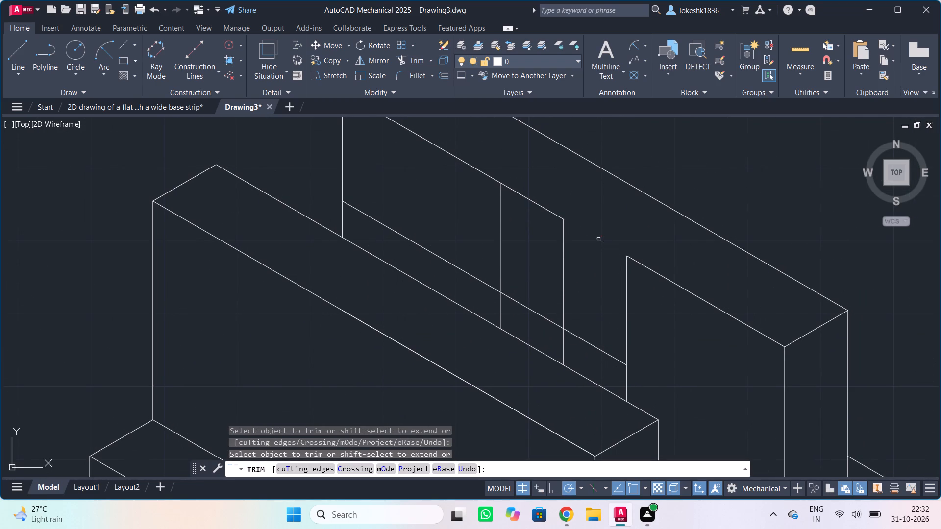
click(532, 200)
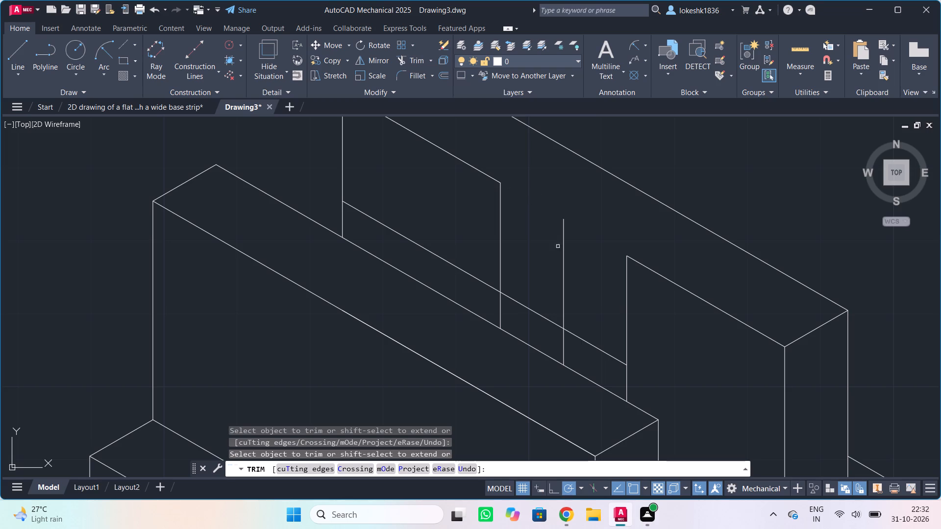
click(562, 253)
Trim the three vertical line stubs below the notch's floor line.
middle_drag(562, 264, 565, 207)
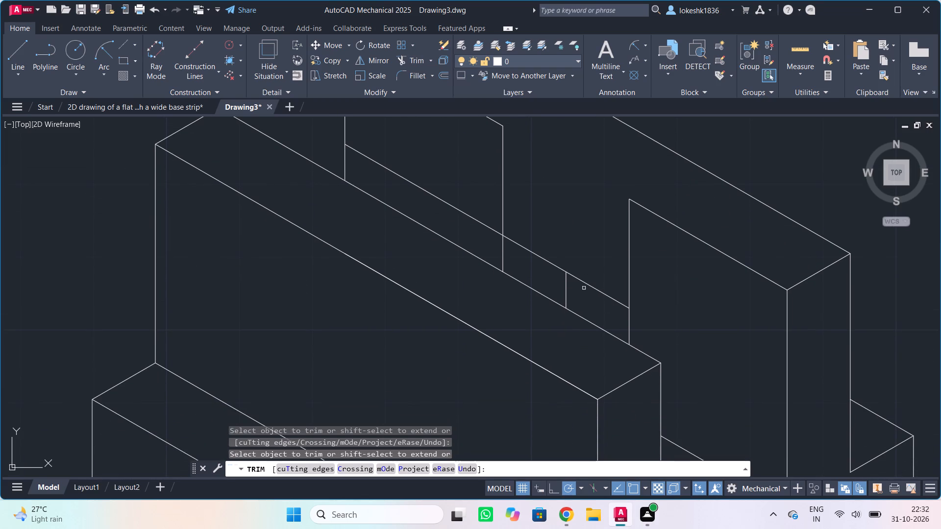
drag(563, 285, 620, 313)
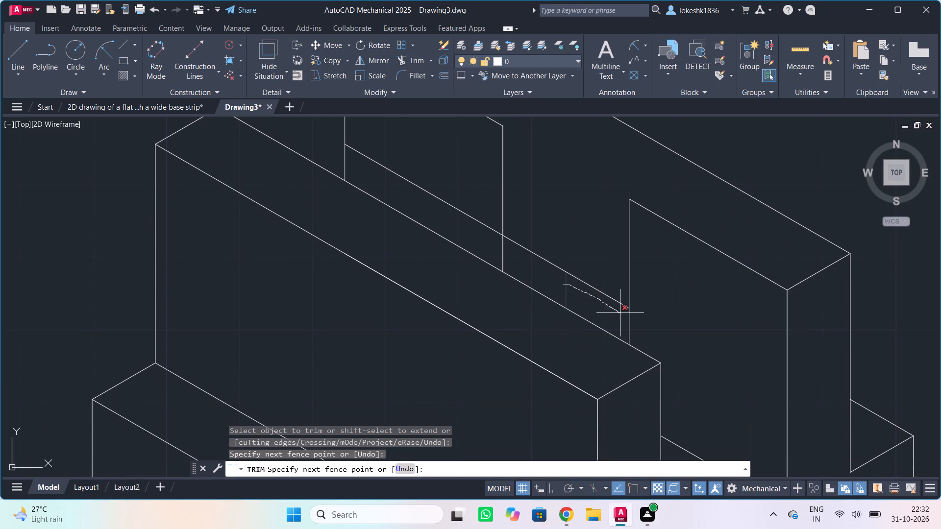
drag(620, 313, 658, 329)
drag(545, 274, 504, 250)
drag(504, 250, 495, 243)
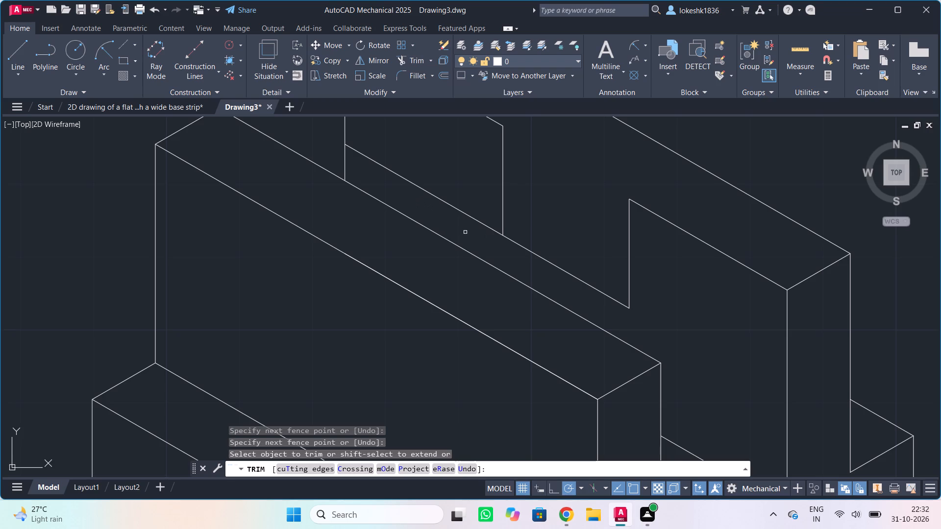
Trim the lowered edge behind the notch's rear vertical line, so only the notch's floor line remains.
middle_drag(465, 232, 472, 246)
drag(460, 240, 455, 183)
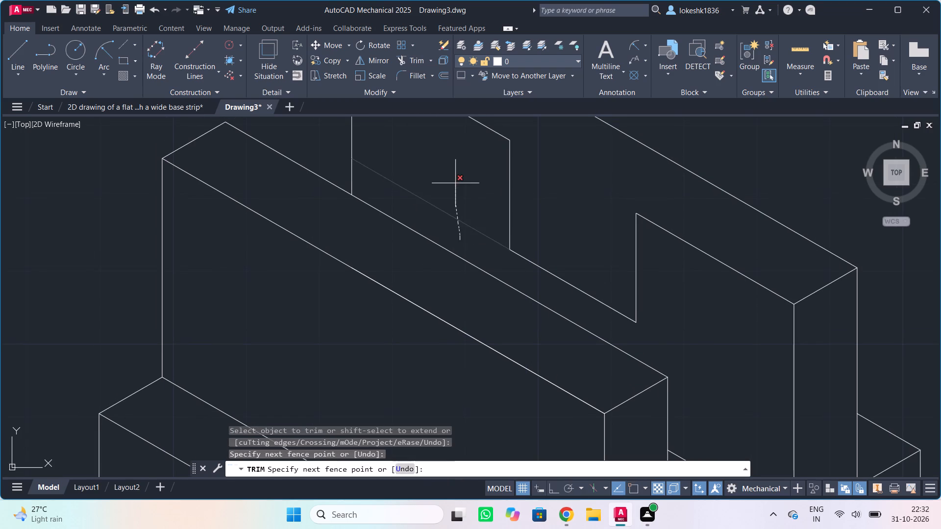
drag(455, 183, 455, 182)
middle_drag(455, 177, 392, 288)
scroll(446, 199, down, 1)
scroll(370, 230, down, 1)
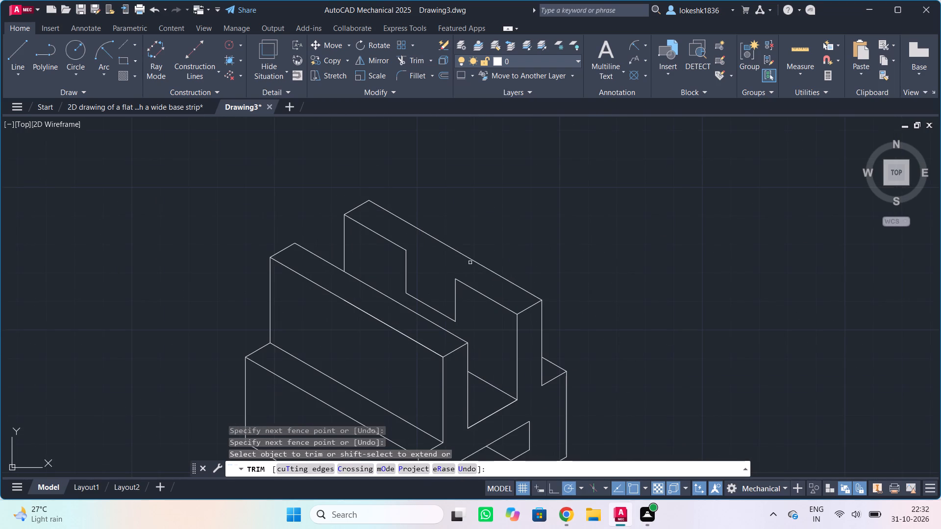
scroll(488, 219, up, 2)
middle_drag(492, 229, 536, 123)
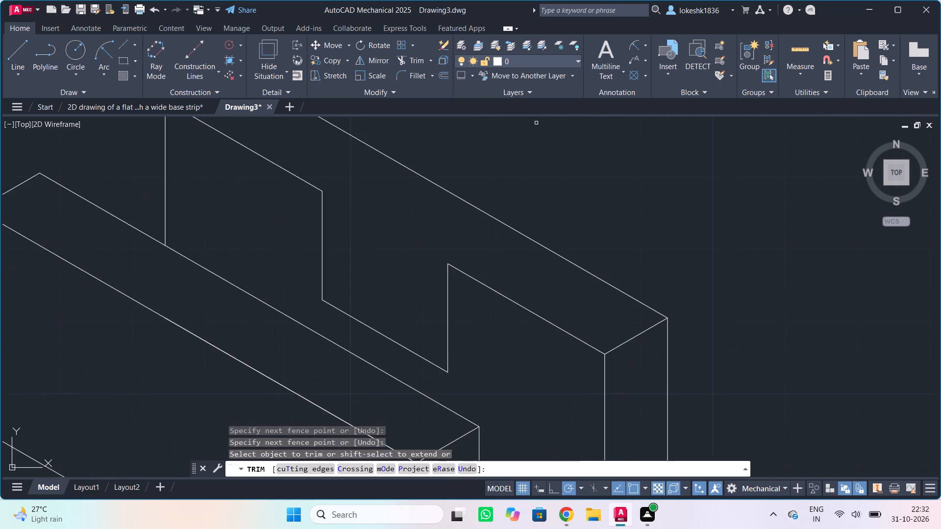
scroll(551, 171, down, 1)
middle_drag(558, 178, 565, 199)
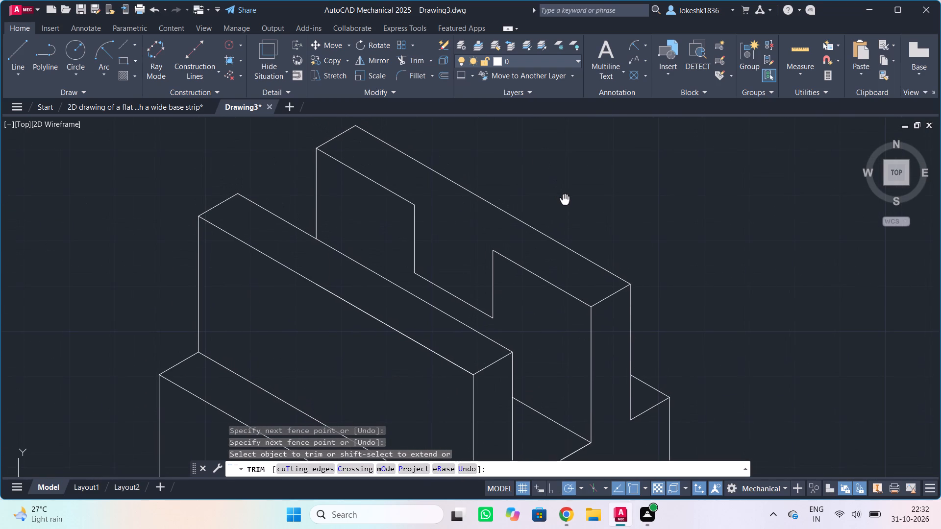
middle_drag(565, 199, 564, 203)
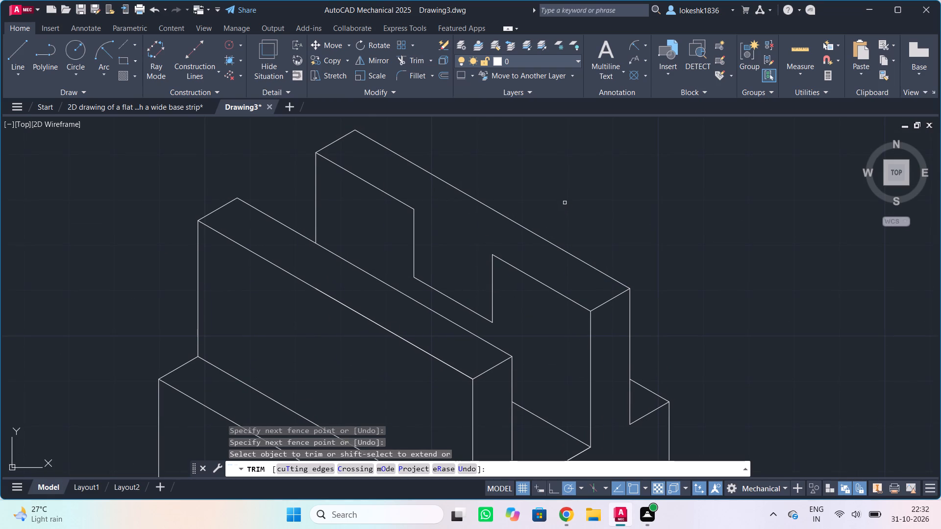
scroll(570, 210, up, 1)
scroll(570, 210, down, 1)
middle_drag(570, 213, 579, 202)
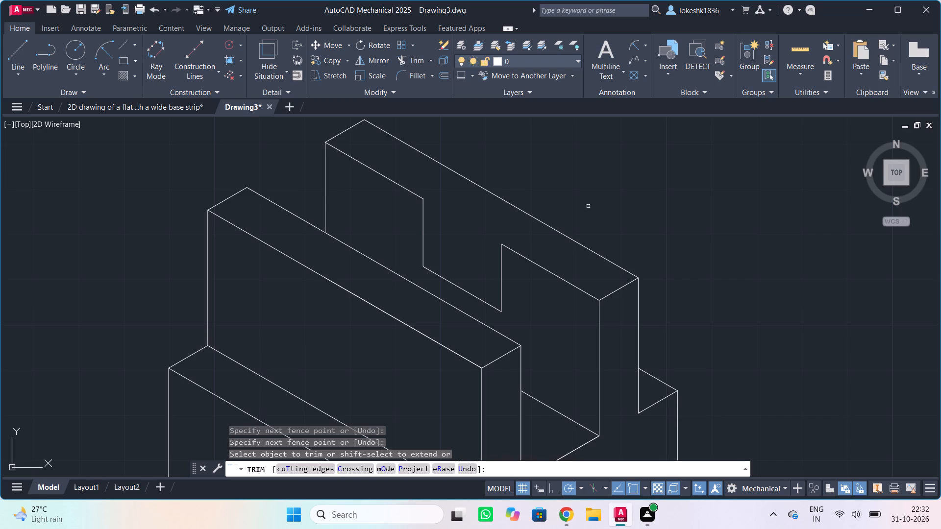
key(Escape)
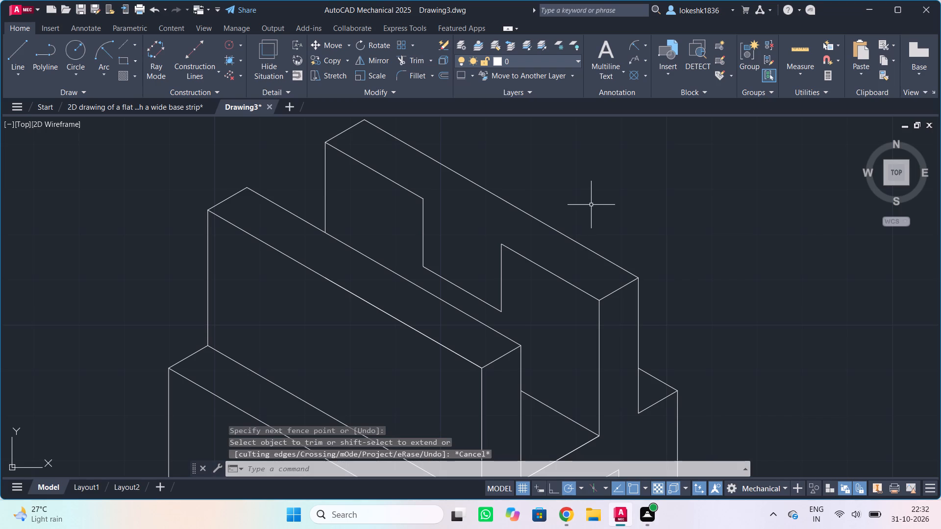
Copy the short top edge at the second upright's front end to both upper notch corners and the notch floor's rear corner.
click(616, 305)
click(608, 288)
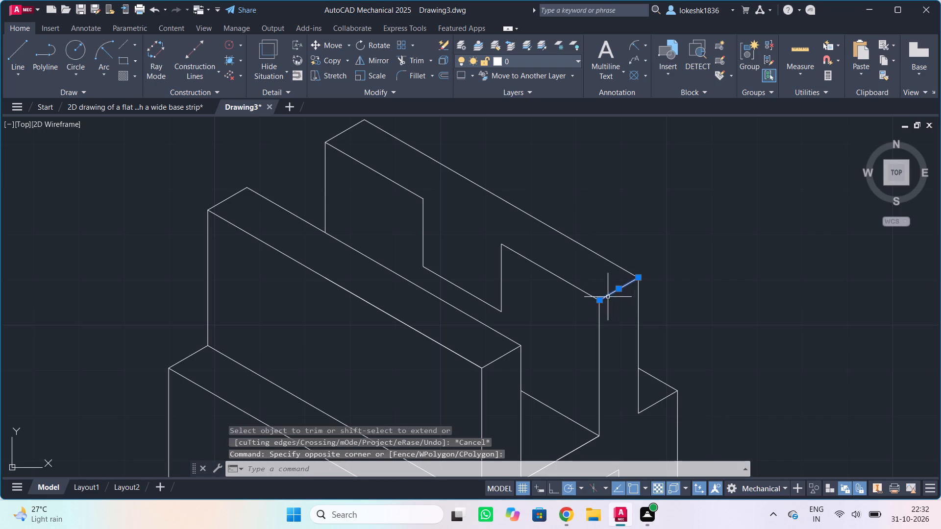
text(co)
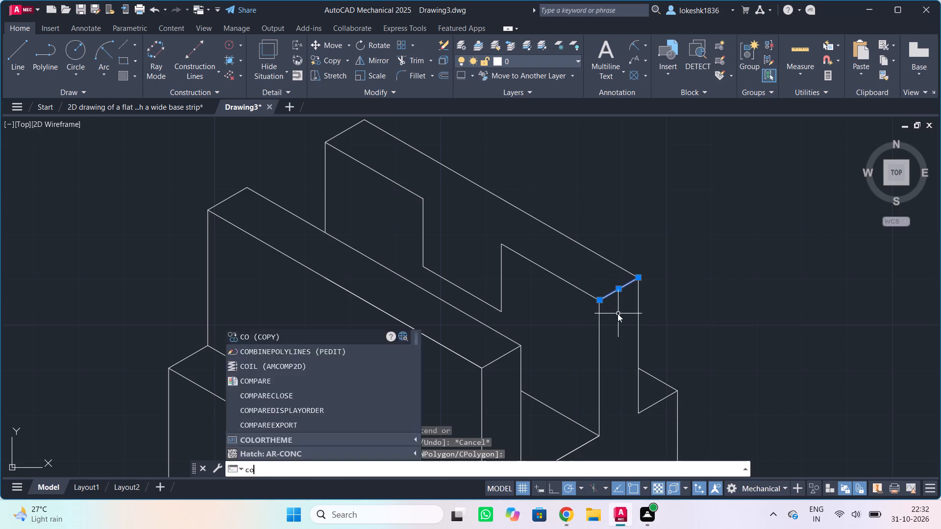
key(Return)
click(599, 302)
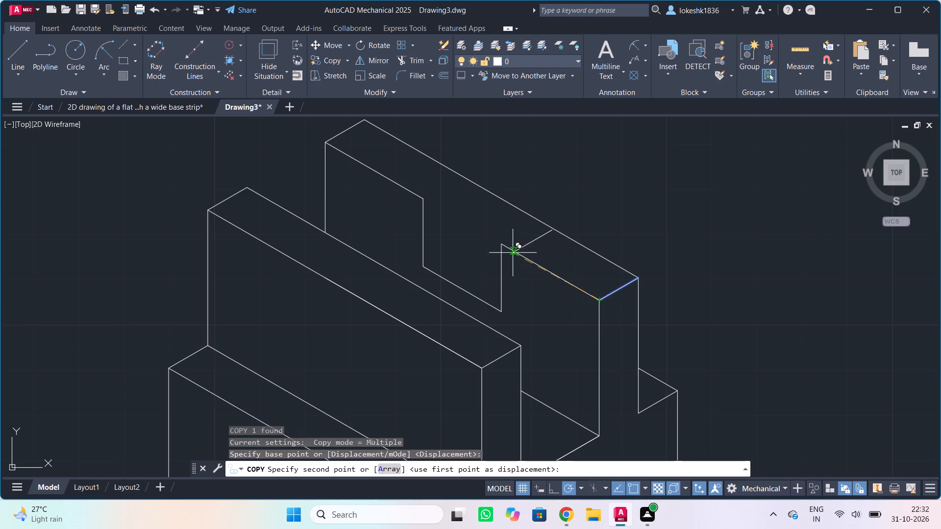
click(503, 243)
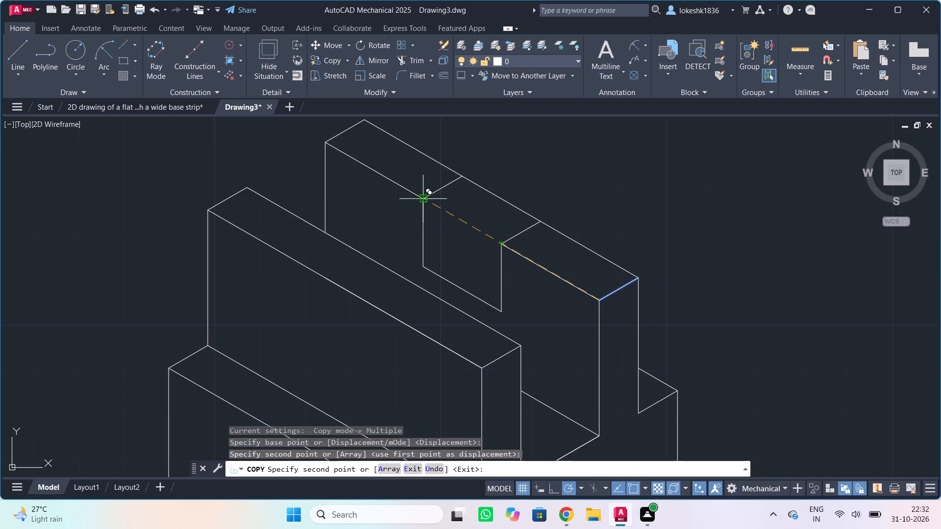
click(422, 195)
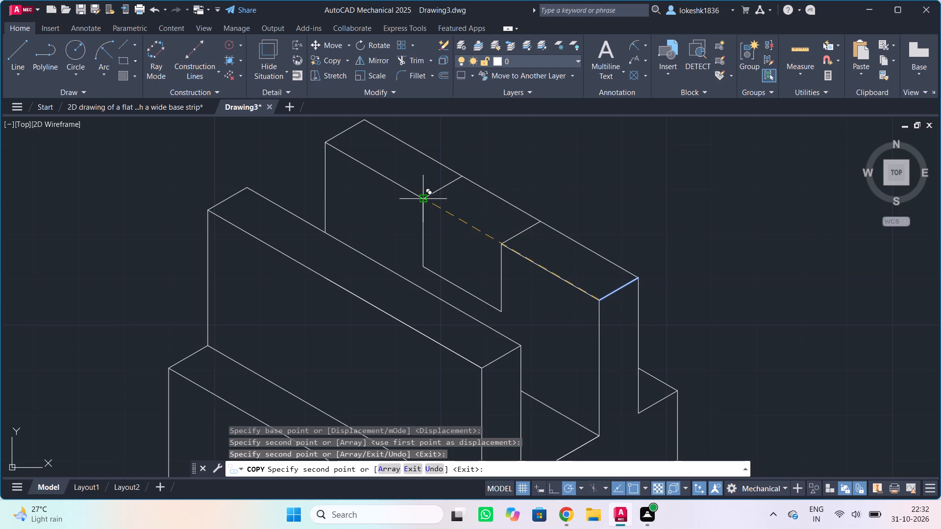
click(421, 270)
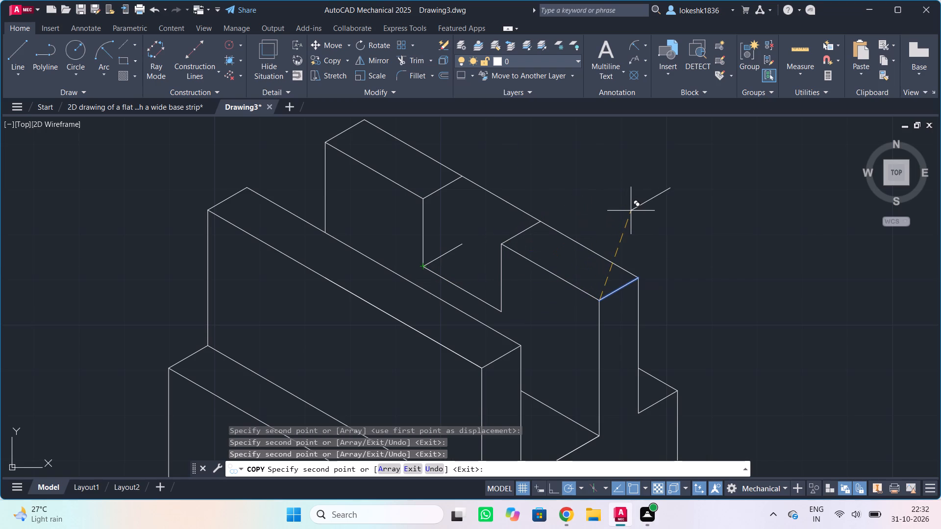
key(Escape)
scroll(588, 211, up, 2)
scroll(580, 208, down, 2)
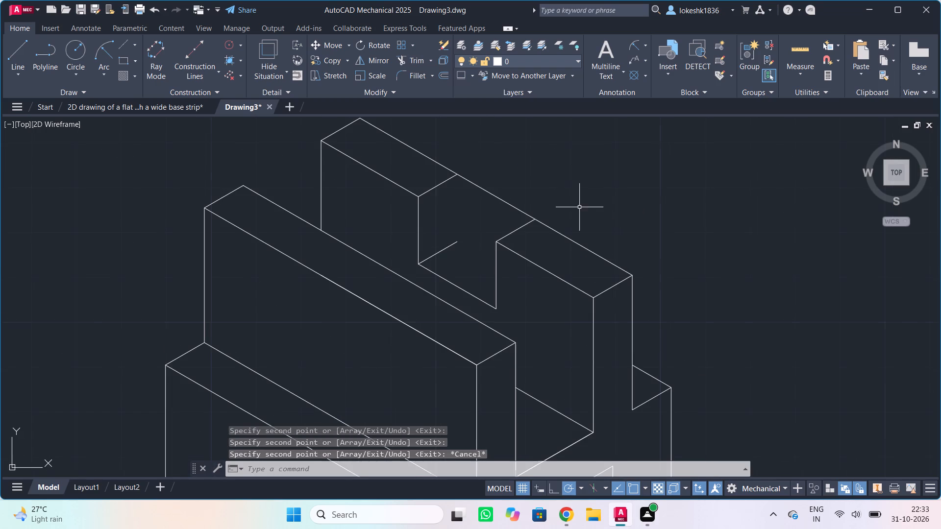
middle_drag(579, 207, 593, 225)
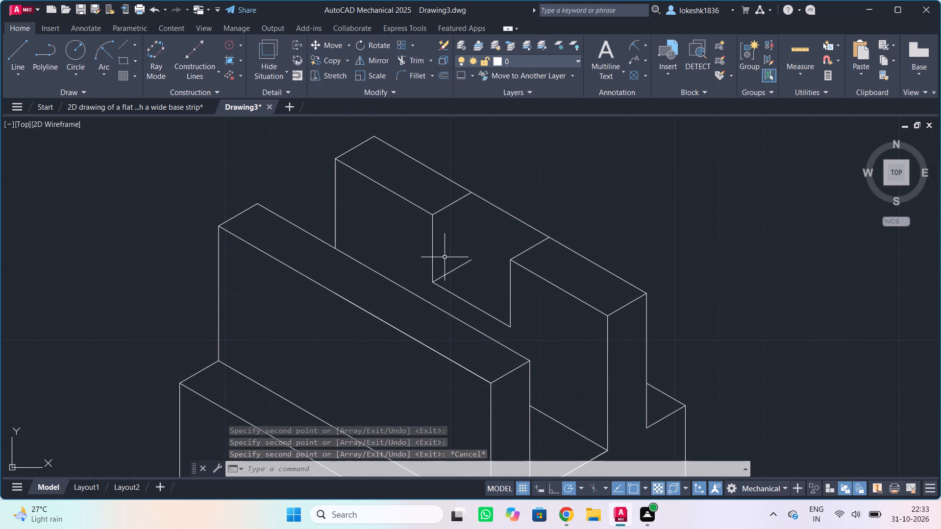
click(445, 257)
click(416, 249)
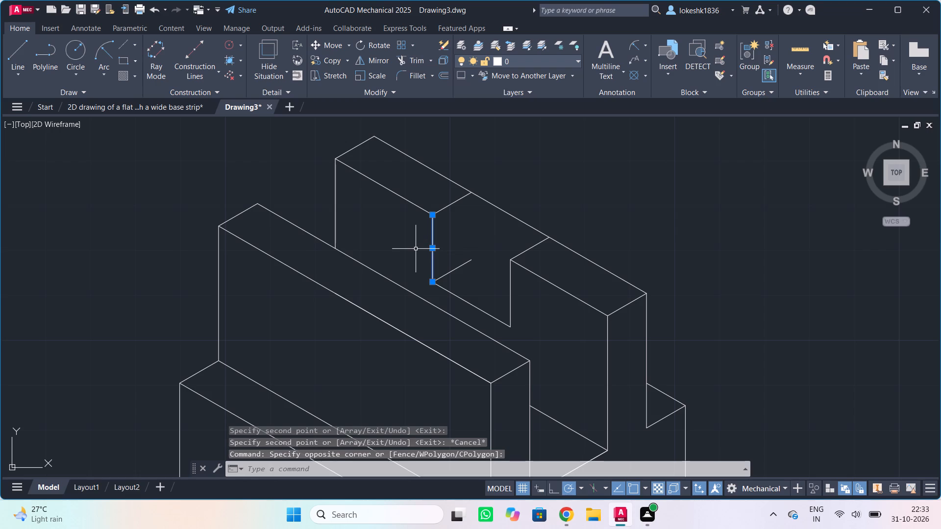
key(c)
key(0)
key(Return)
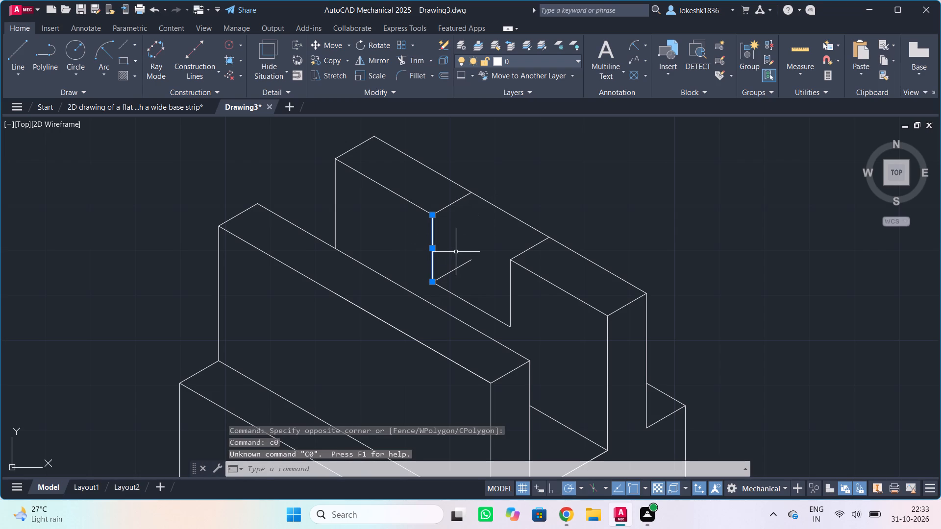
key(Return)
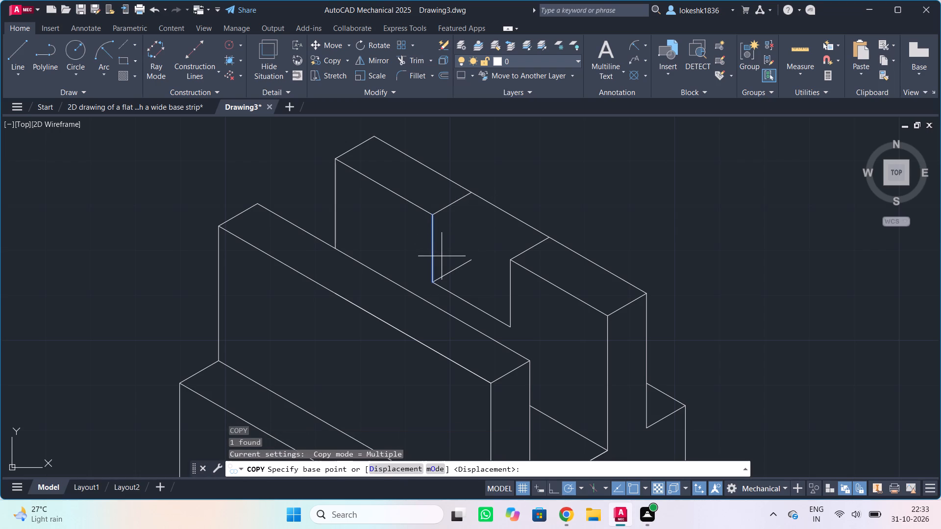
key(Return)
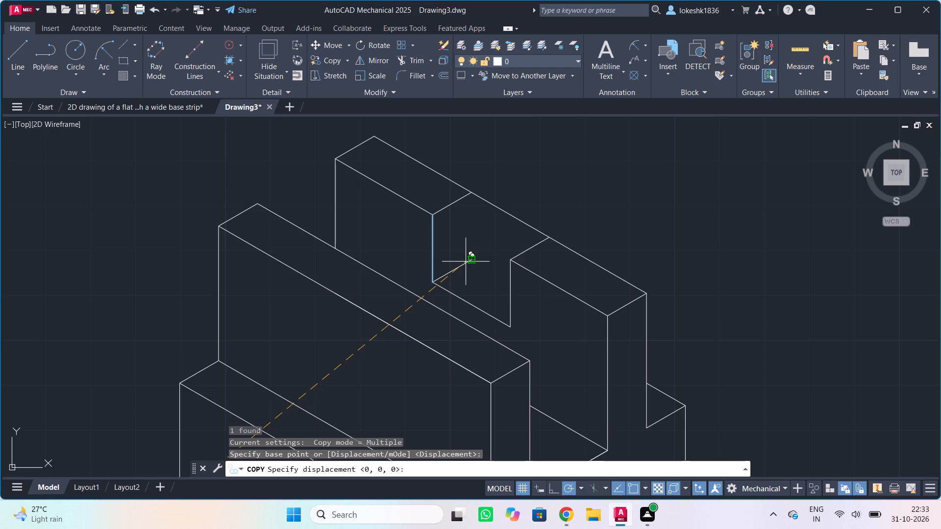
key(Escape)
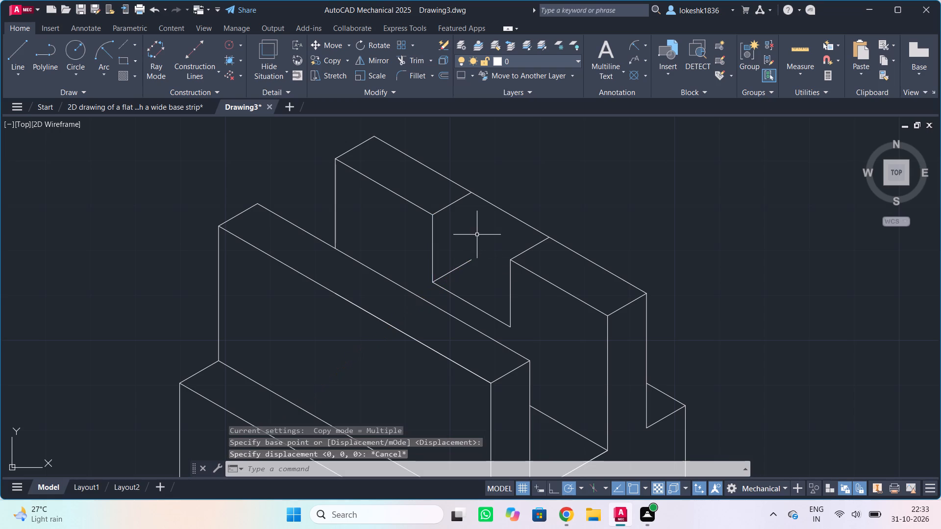
Copy the notch's rear vertical edge from the floor corner to the outer end of the floor's short depth line.
key(Return)
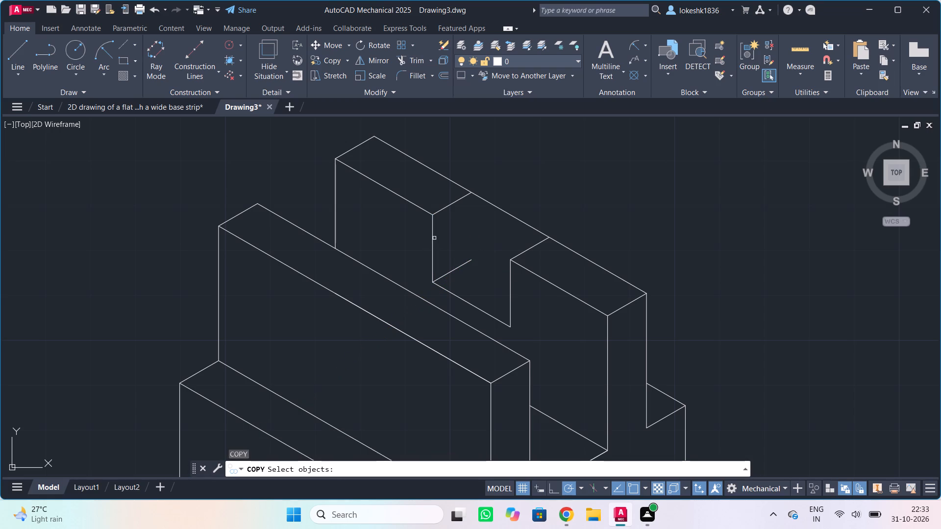
click(431, 240)
key(Return)
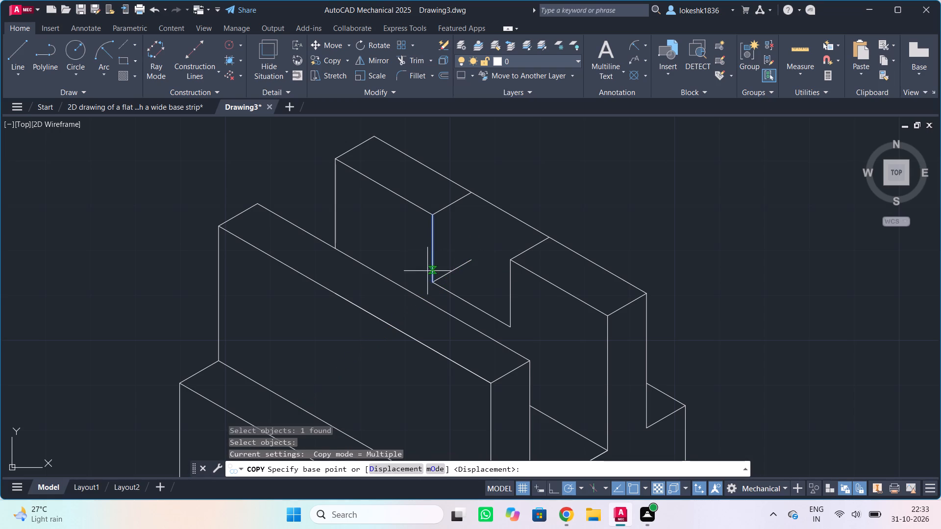
click(431, 282)
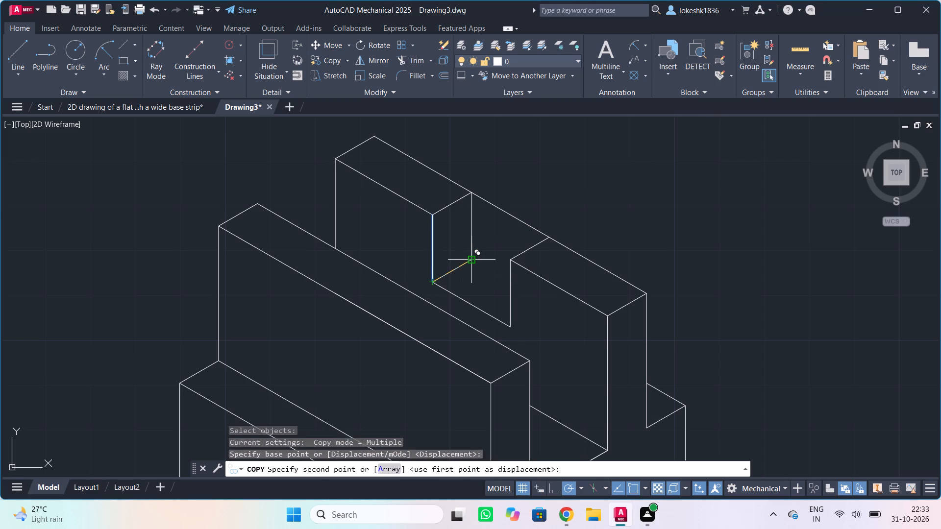
click(474, 259)
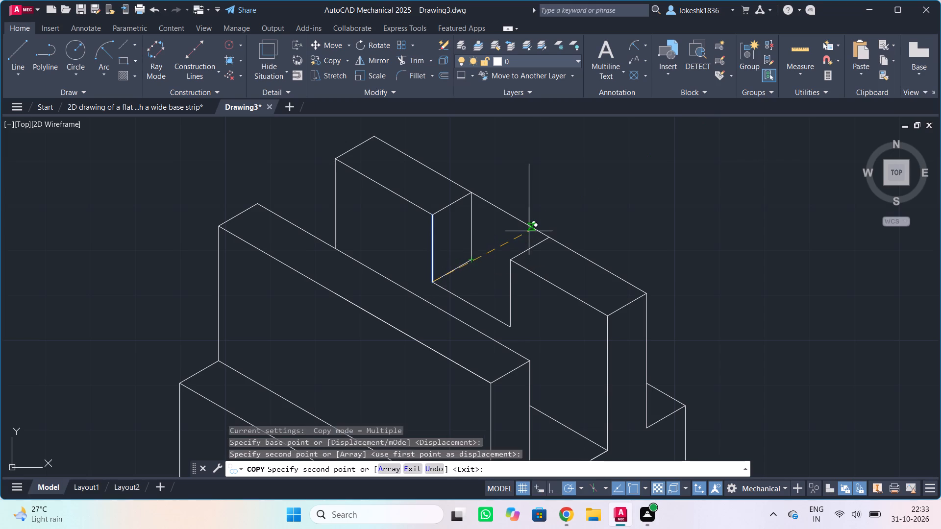
scroll(529, 231, up, 1)
middle_drag(529, 231, 551, 222)
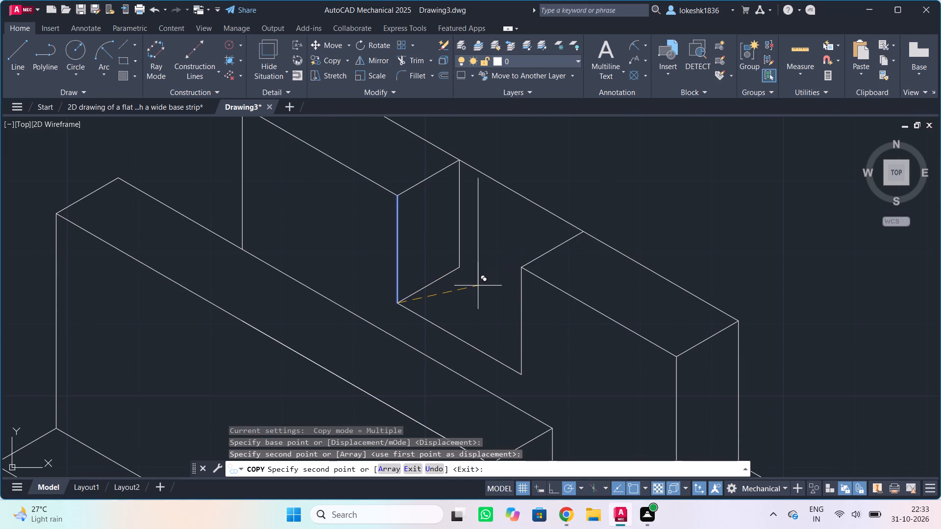
key(Escape)
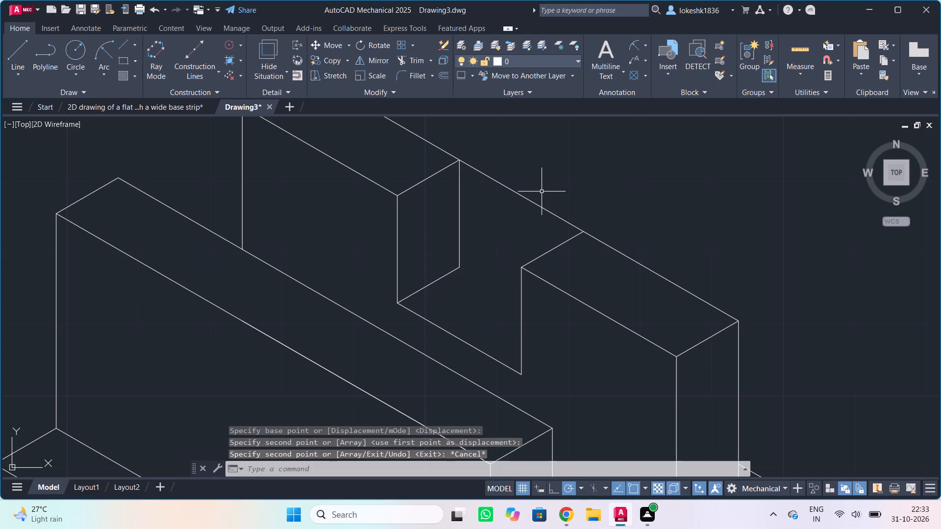
Trim the second upright's outer top edge between the two short depth lines to open the notch through the upright's thickness.
scroll(542, 192, up, 1)
scroll(575, 176, down, 1)
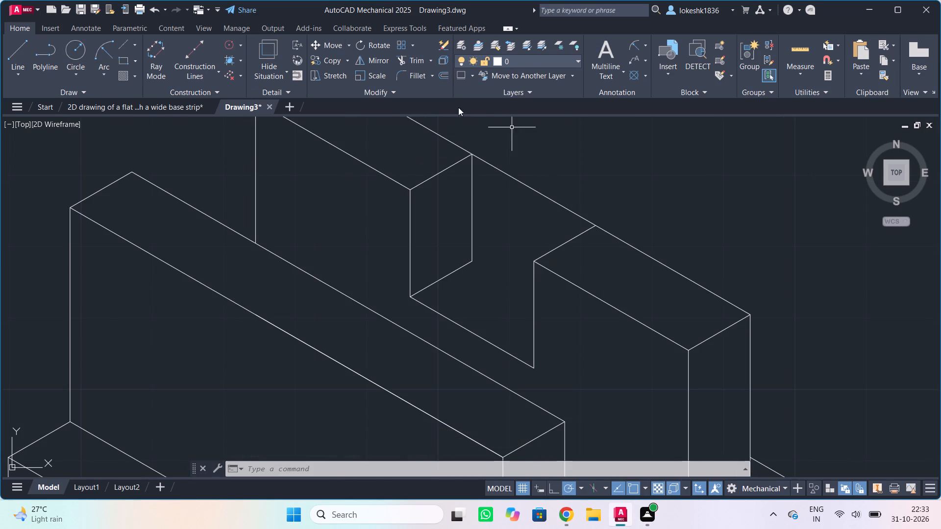
click(416, 65)
drag(492, 214, 535, 170)
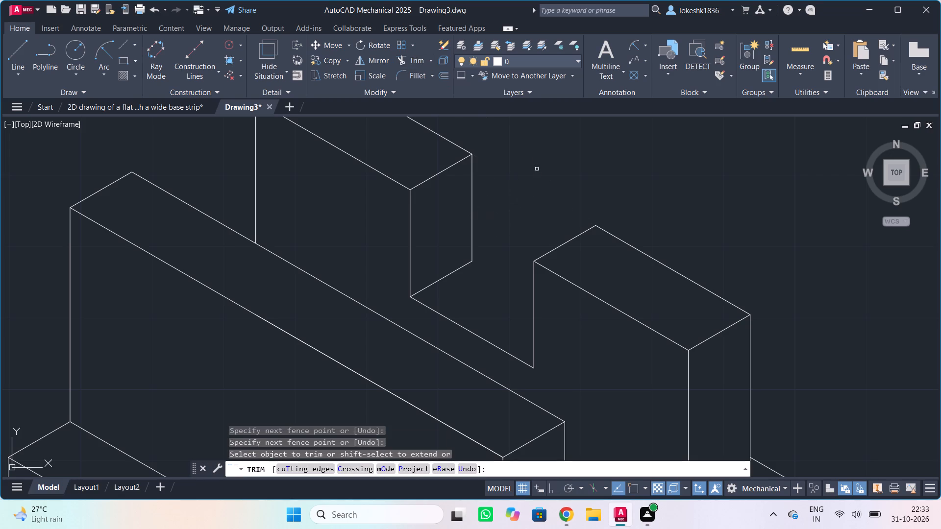
scroll(546, 166, down, 1)
middle_drag(546, 166, 545, 205)
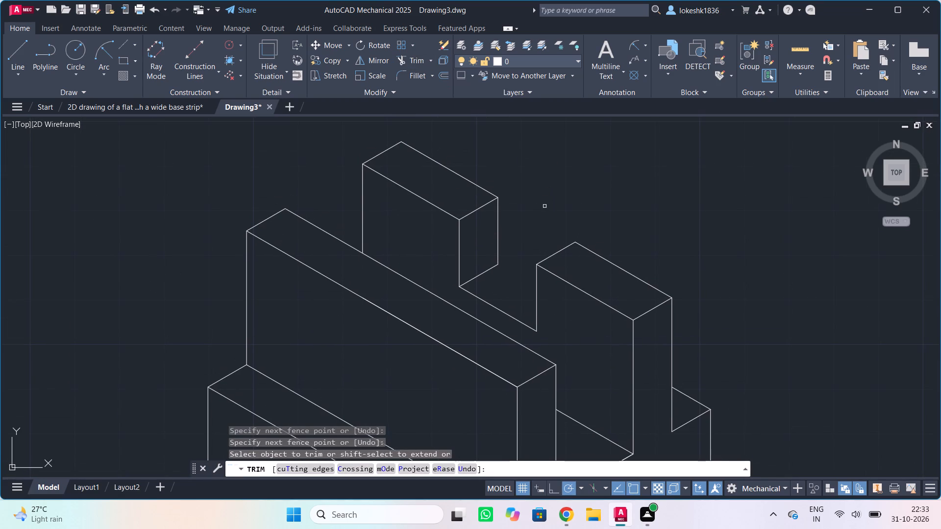
text(co)
key(Escape)
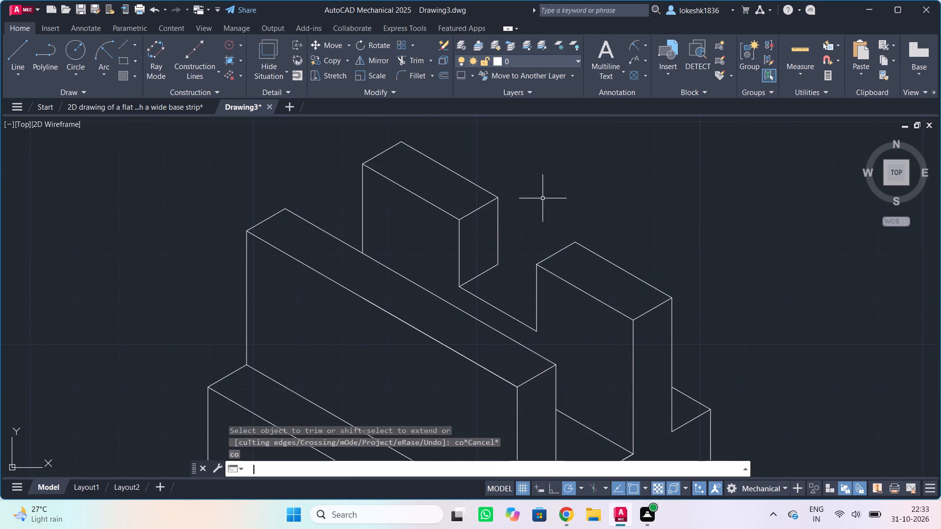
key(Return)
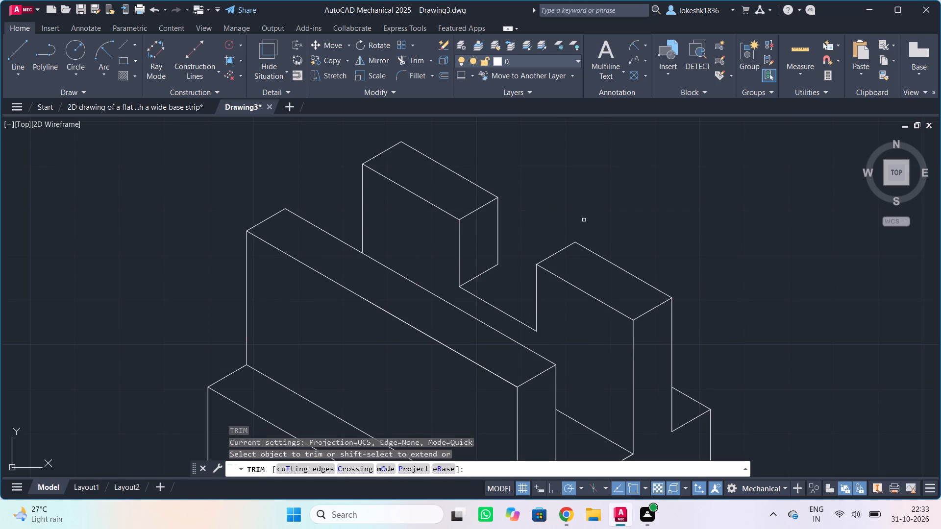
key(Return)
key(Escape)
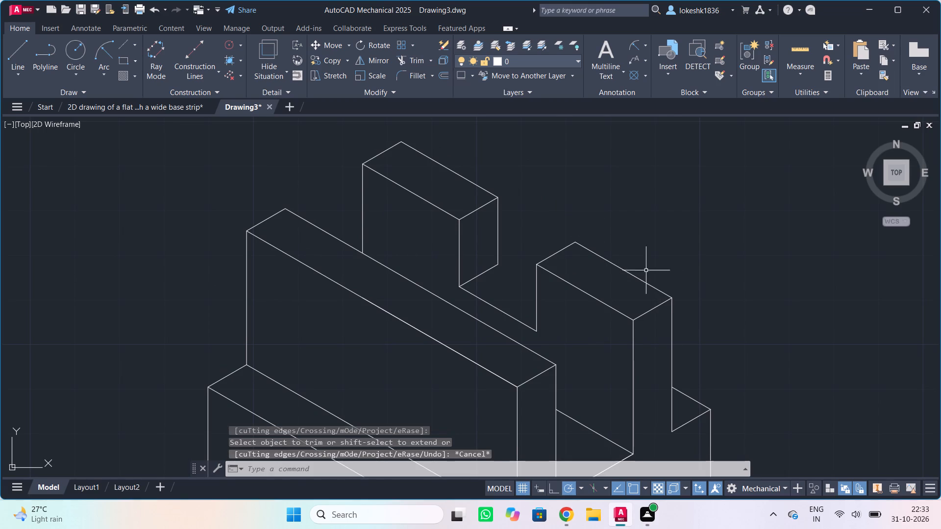
Copy the second upright's outer top edge in front of the notch to the outer rear corner of the notch floor.
click(636, 251)
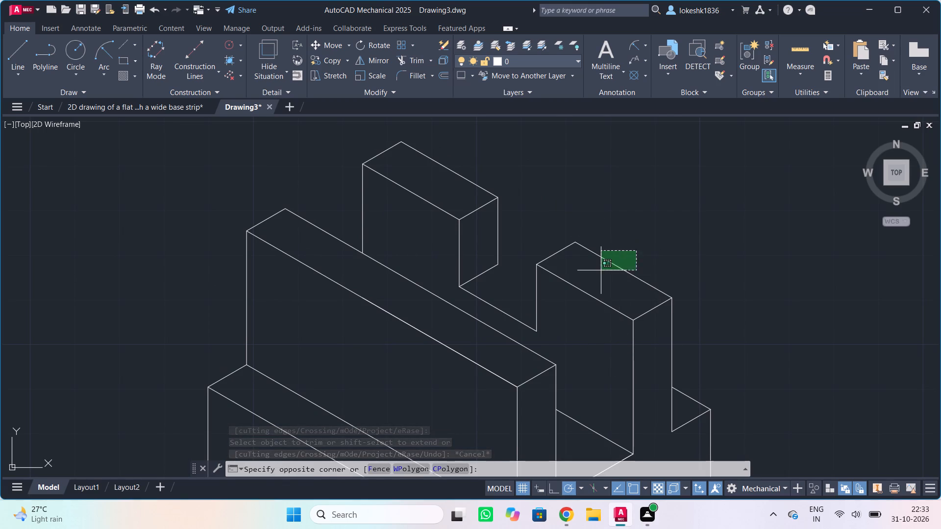
click(601, 271)
text(co)
key(Return)
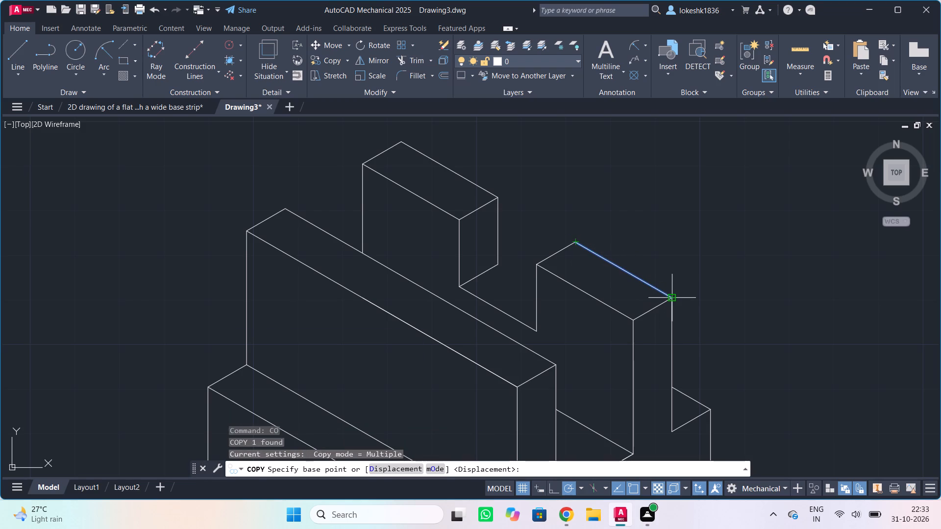
click(575, 242)
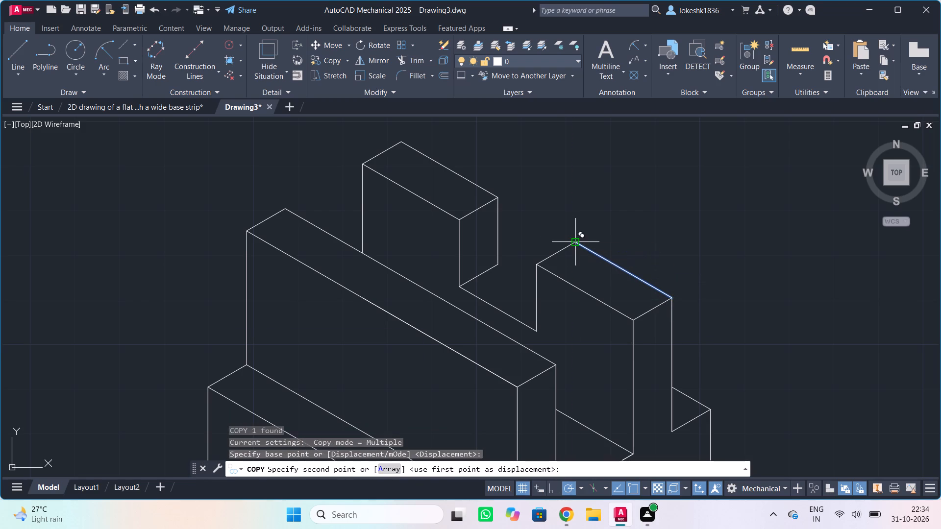
click(496, 264)
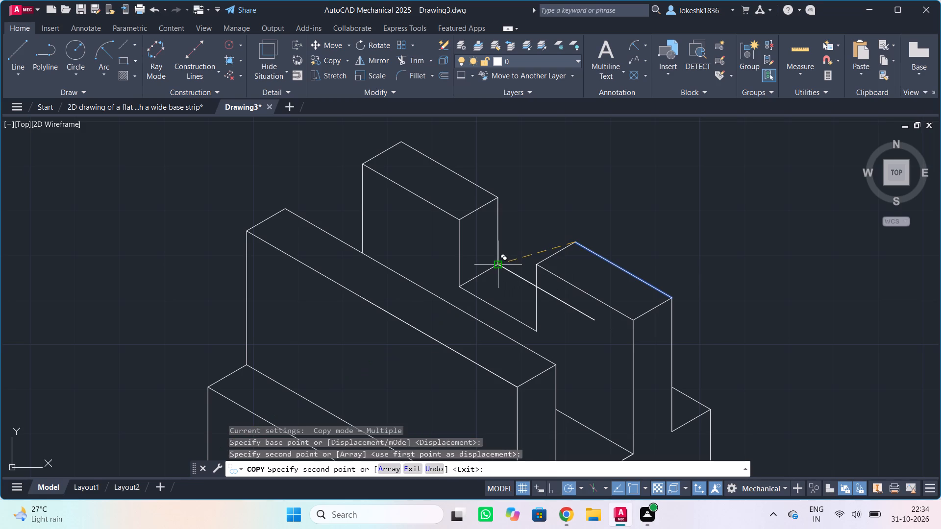
key(Escape)
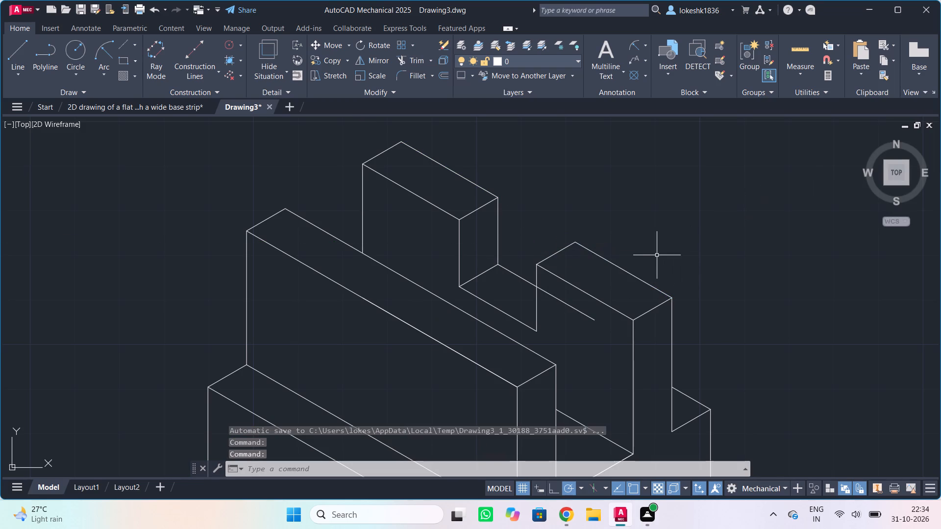
Trim the copied floor edge where it runs past the notch's front vertical line, behind the second upright's face.
text(tr)
key(Return)
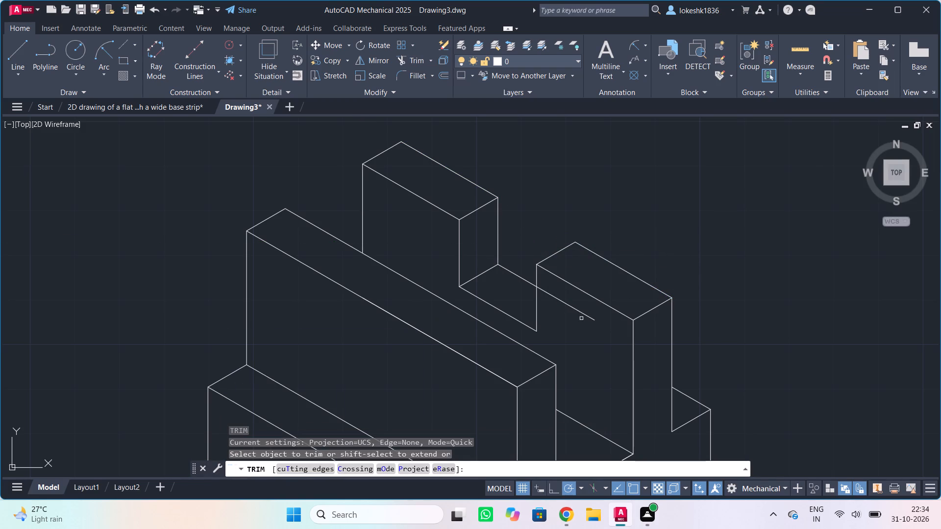
click(584, 313)
scroll(581, 313, down, 1)
middle_drag(581, 313, 633, 239)
middle_drag(639, 272, 626, 294)
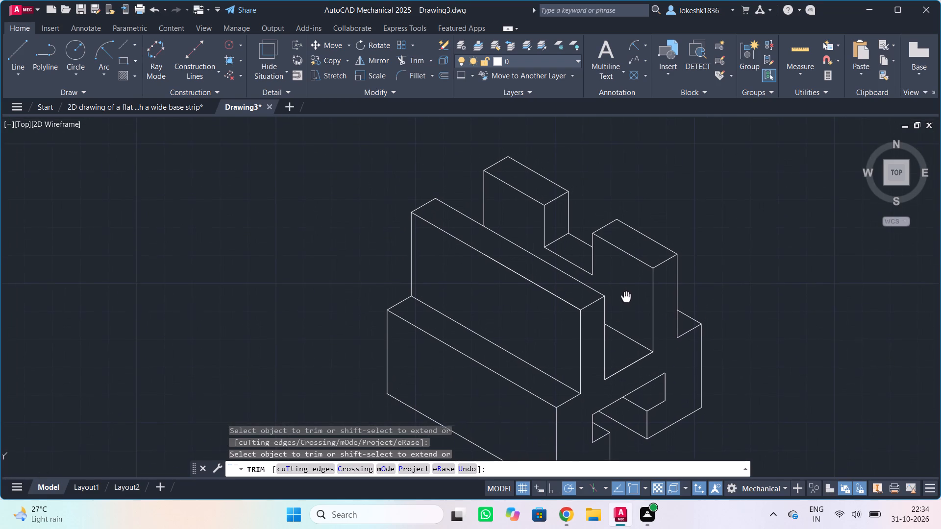
middle_drag(626, 294, 628, 289)
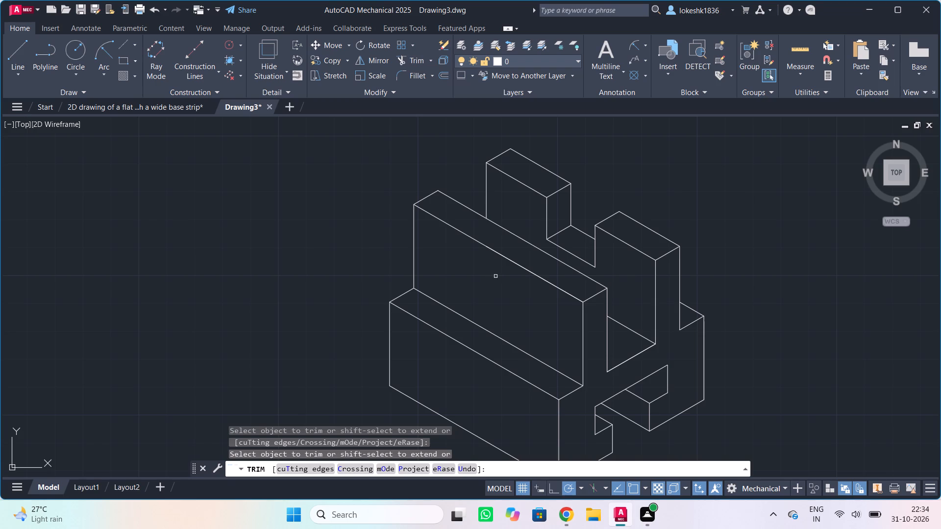
middle_drag(495, 276, 475, 290)
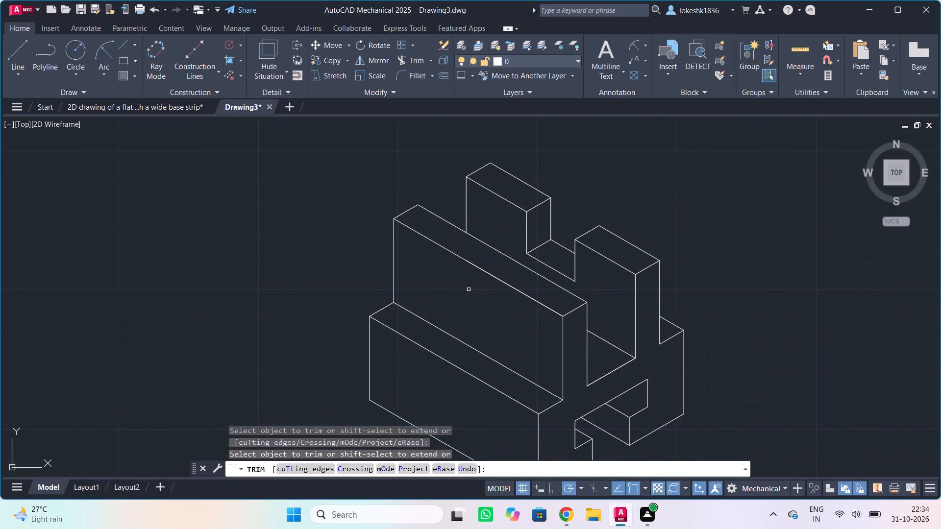
middle_drag(469, 289, 463, 282)
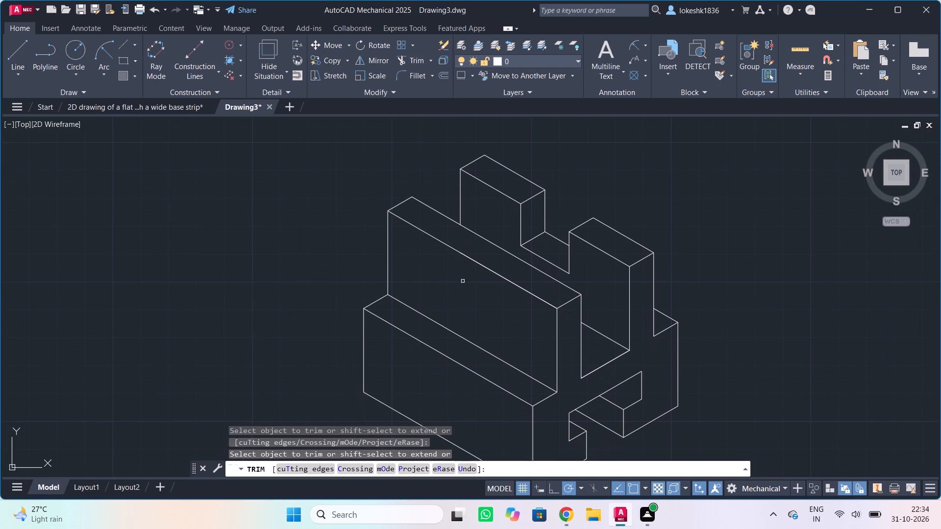
scroll(415, 278, up, 1)
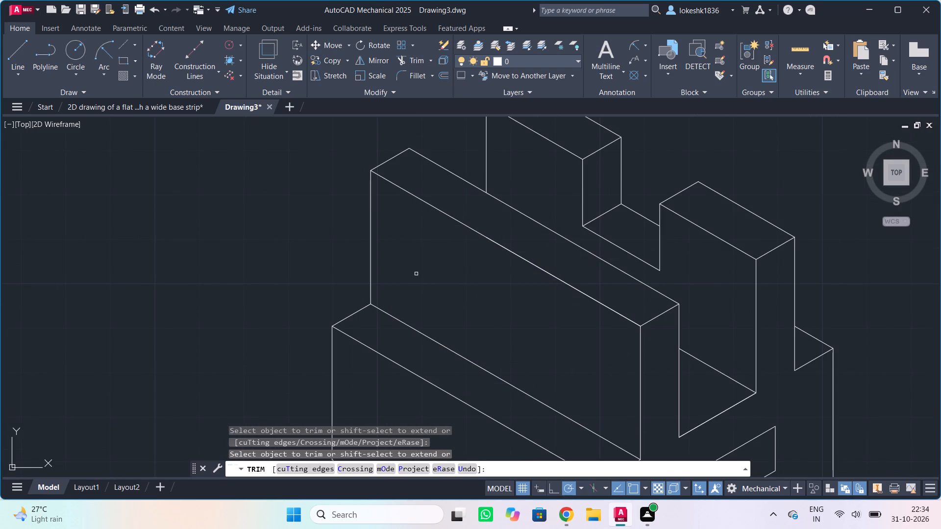
key(Escape)
Copy the first upright's rear vertical edge along its outer top edge at distances of 35, 25 and 45.
click(420, 274)
click(336, 230)
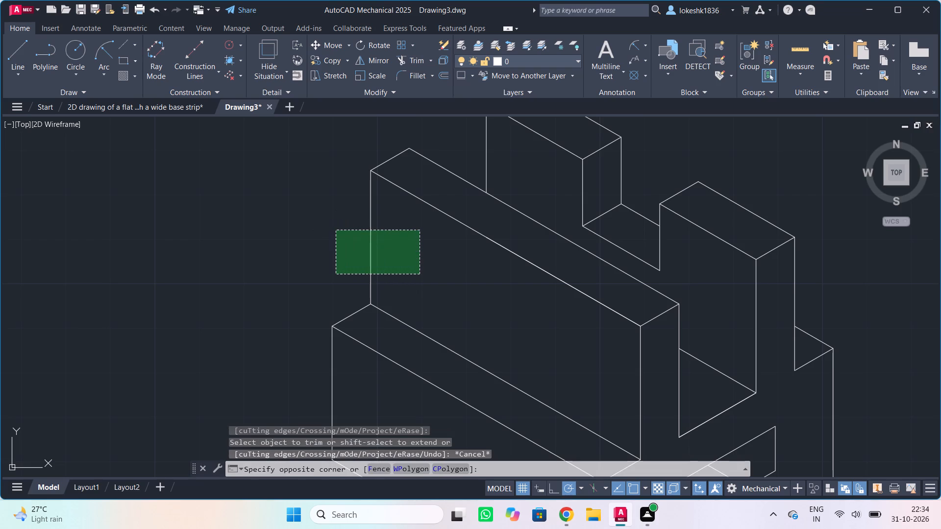
key(c)
key(o)
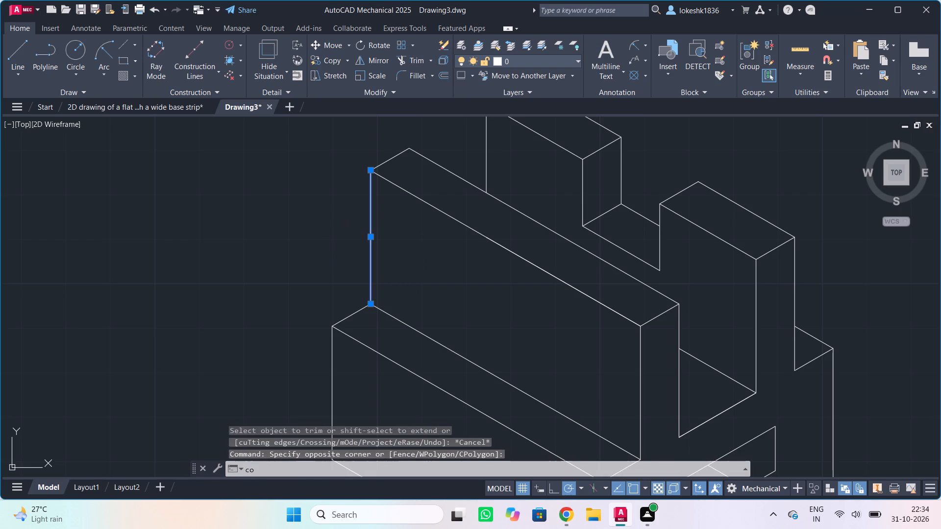
key(Return)
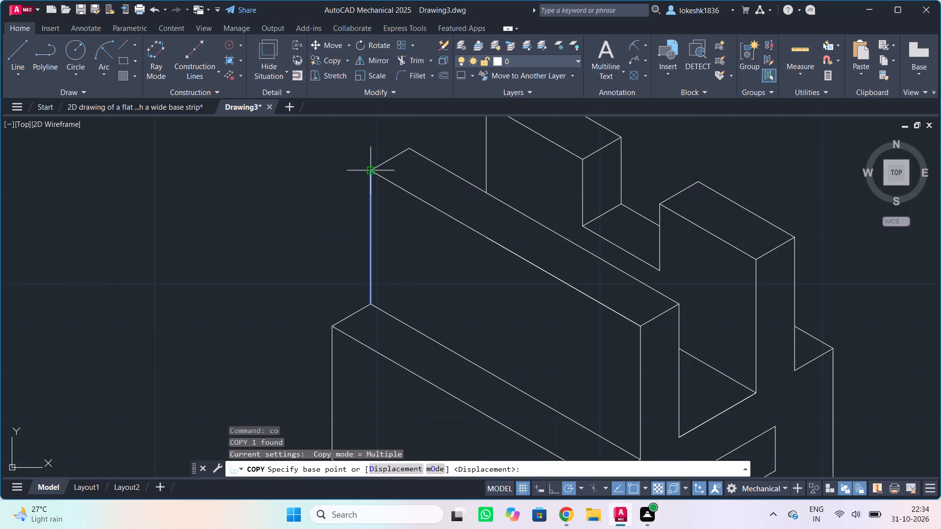
click(368, 173)
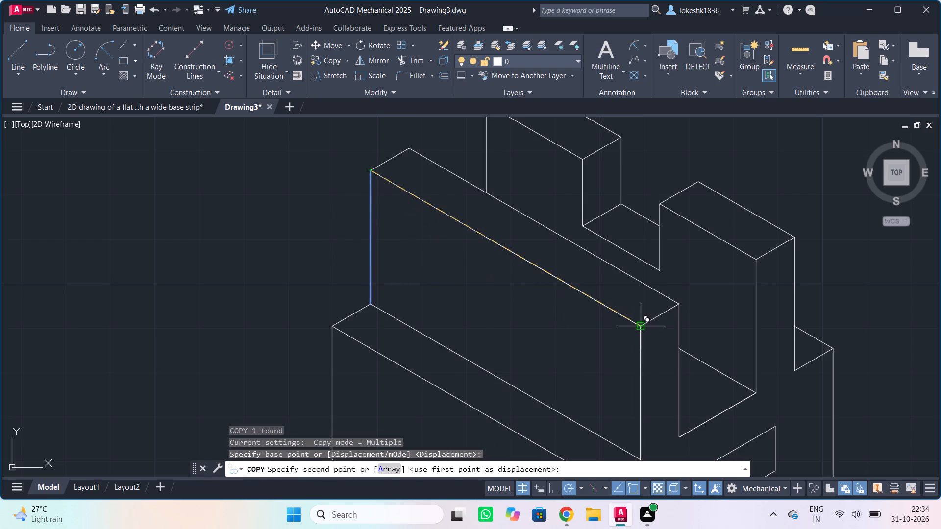
key(1)
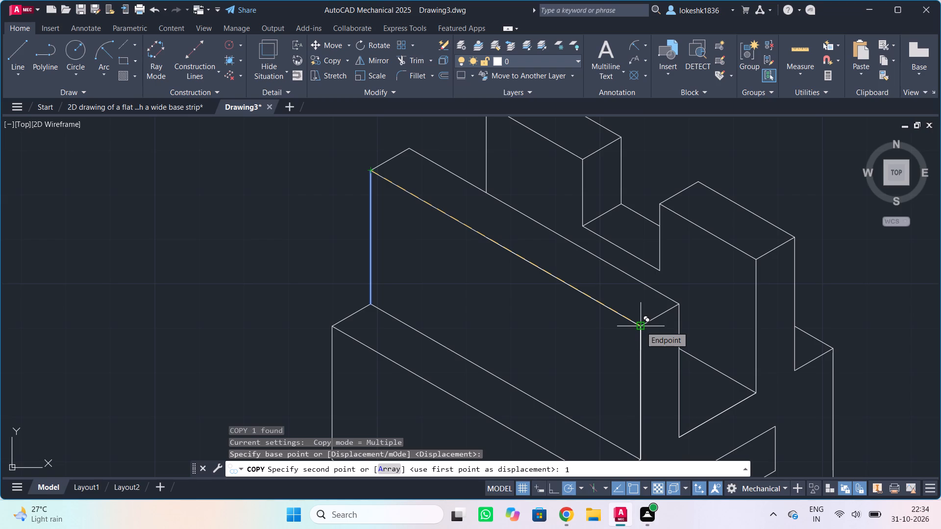
key(BackSpace)
text(35)
key(Return)
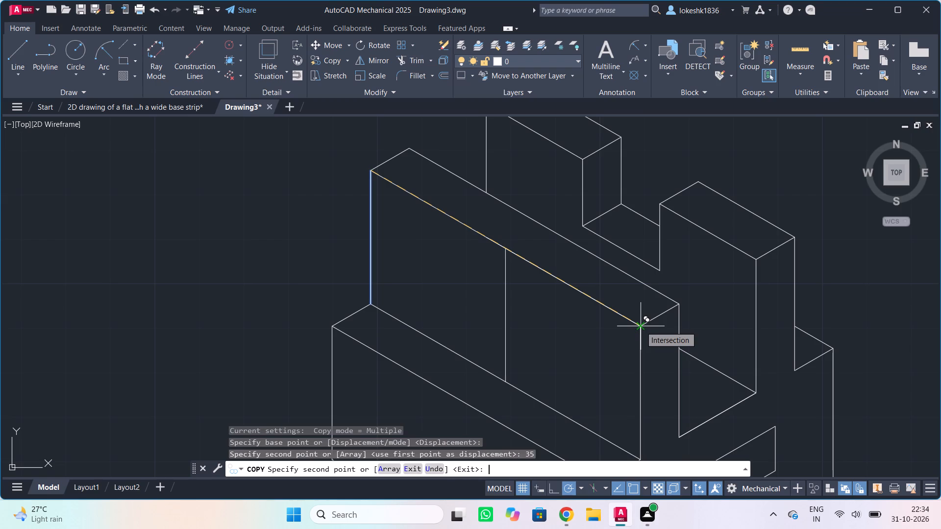
scroll(641, 326, up, 1)
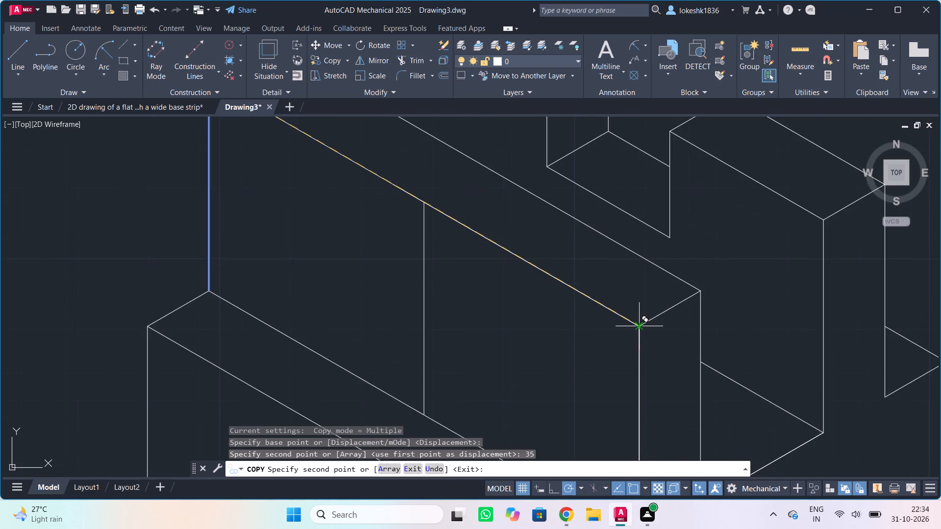
middle_drag(641, 326, 670, 371)
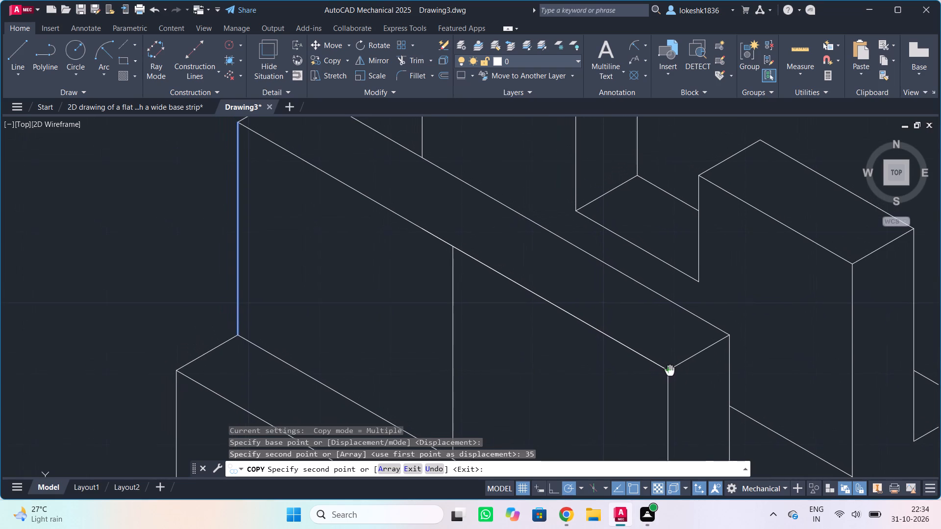
middle_drag(670, 371, 664, 362)
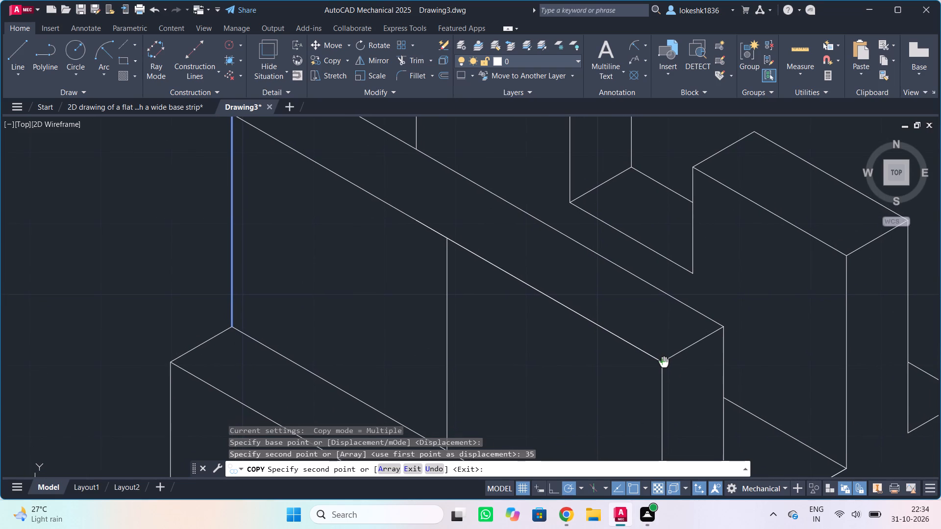
text(25)
key(Return)
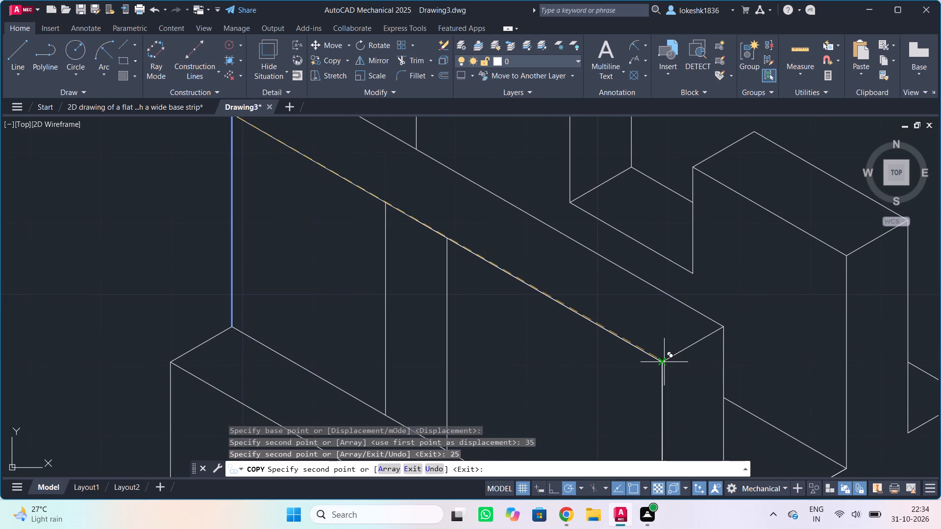
text(45)
key(Return)
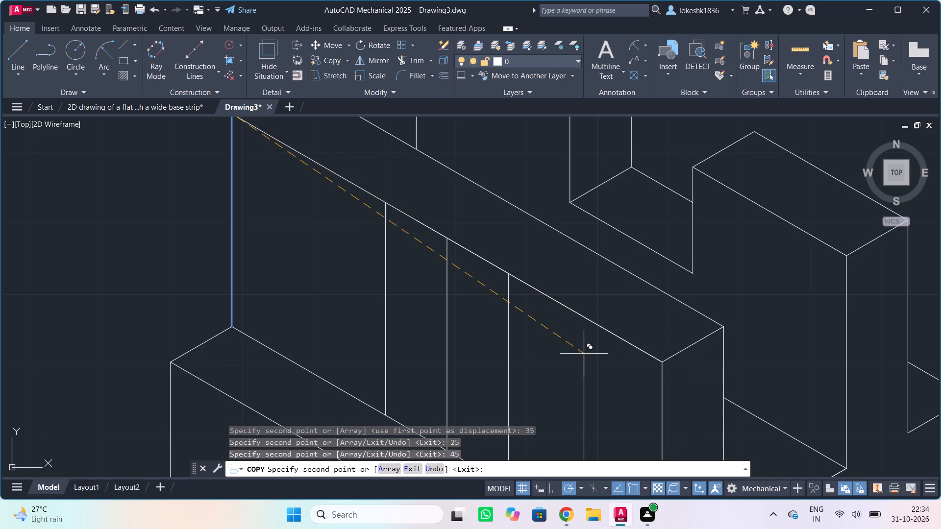
key(Escape)
Copy the first upright's outer top edge lines straight down its outer face by 15.
scroll(586, 355, up, 1)
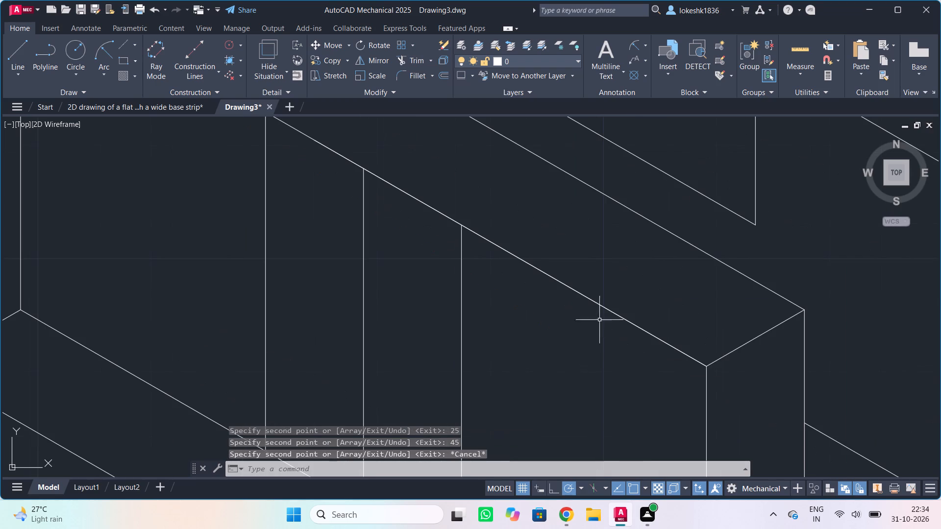
click(613, 291)
click(582, 329)
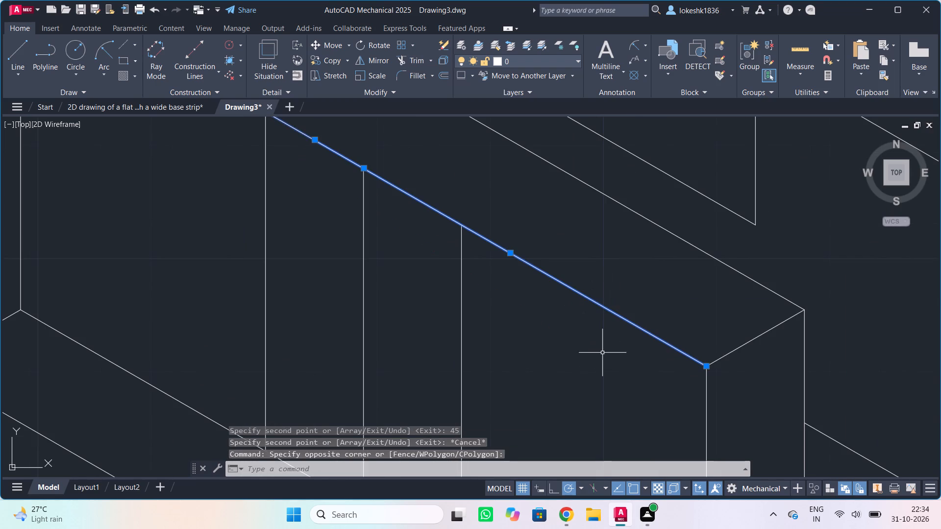
key(Return)
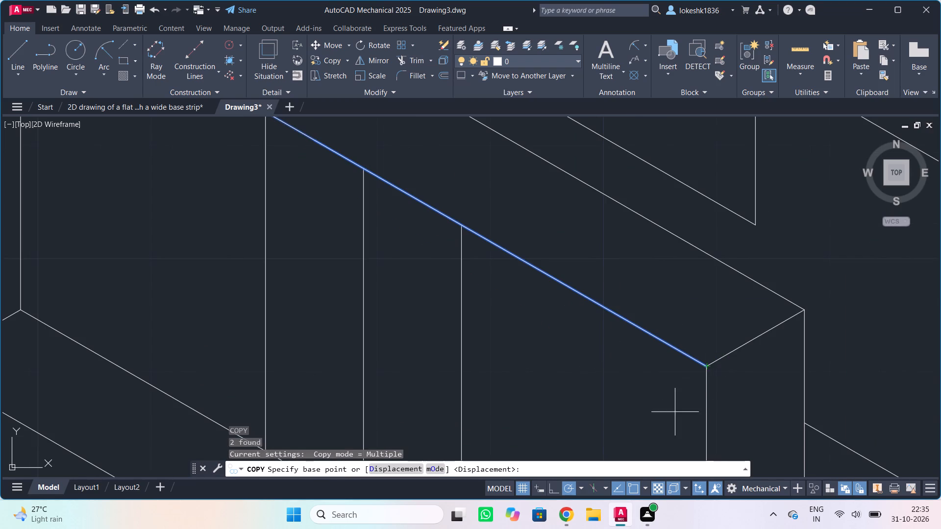
click(704, 369)
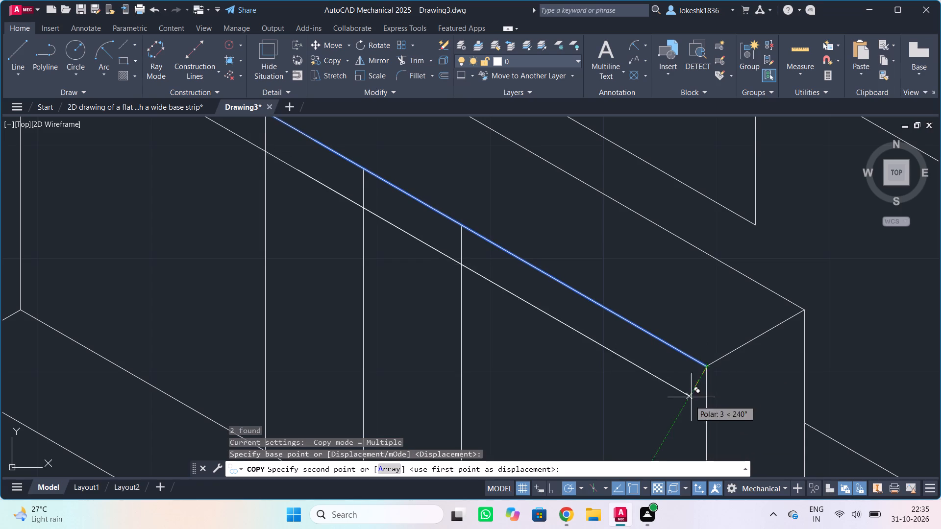
middle_drag(712, 421, 704, 329)
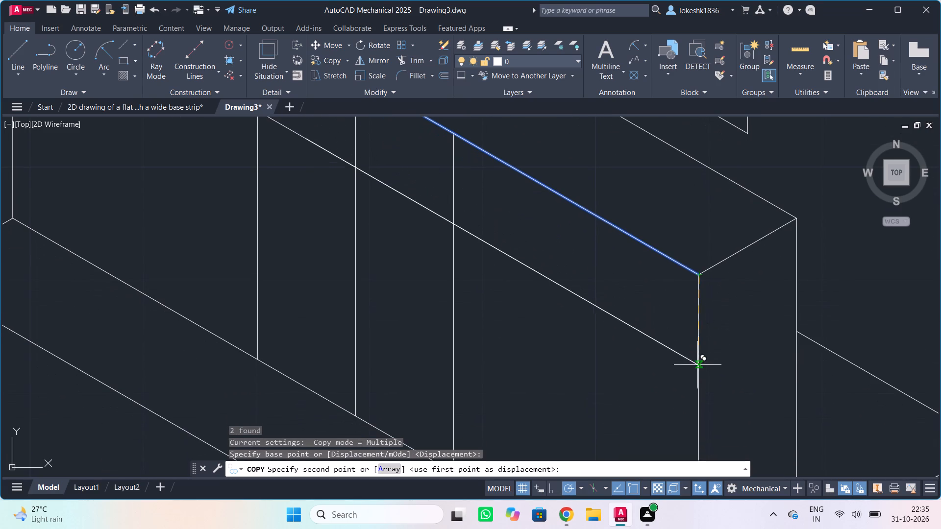
scroll(699, 368, down, 3)
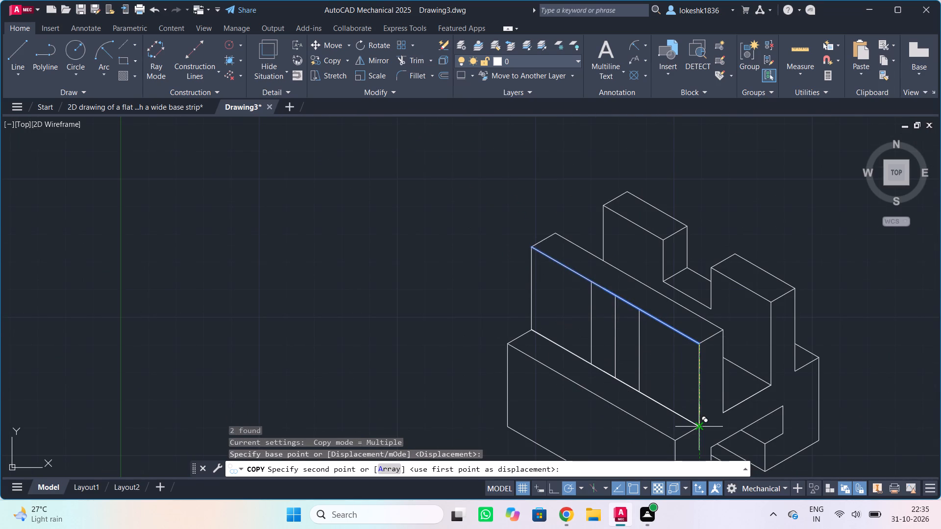
text(15)
key(Return)
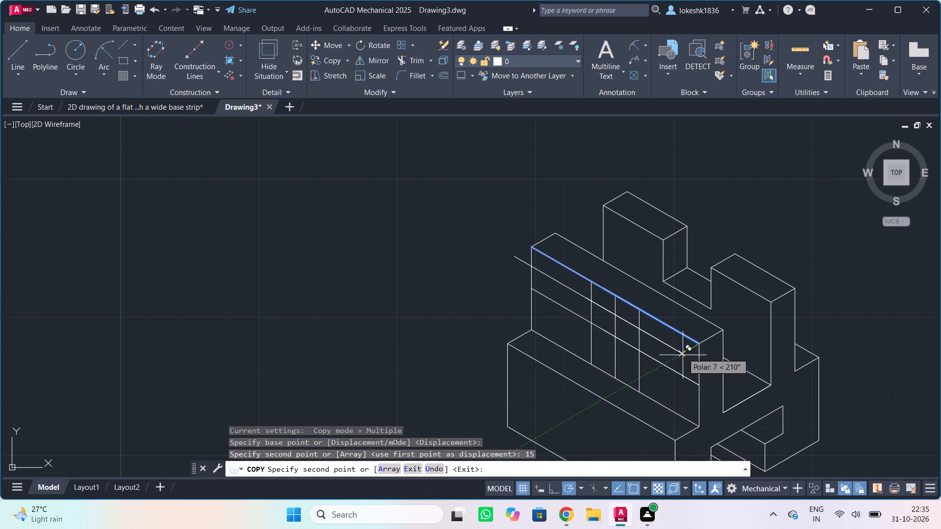
key(Escape)
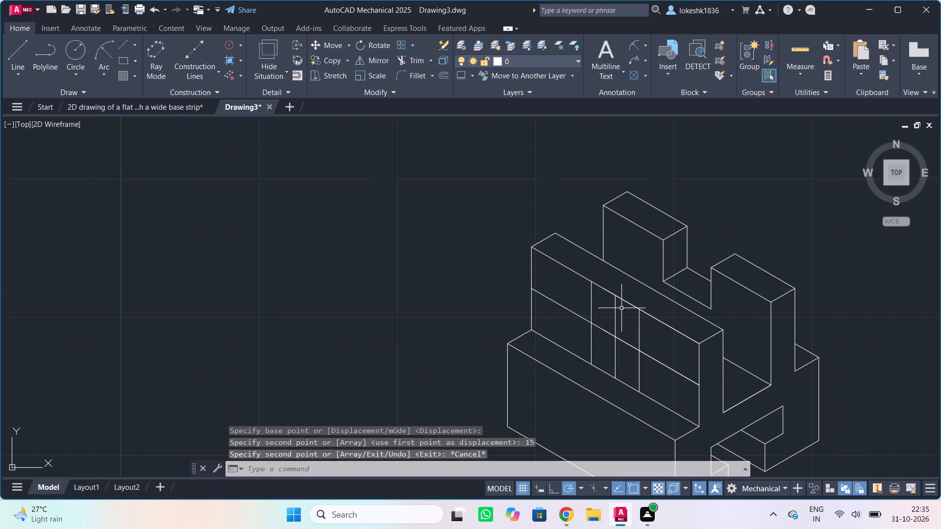
Copy the first upright's short front top edge to the tops of the rearmost and foremost cutout lines on its outer face.
scroll(629, 293, up, 2)
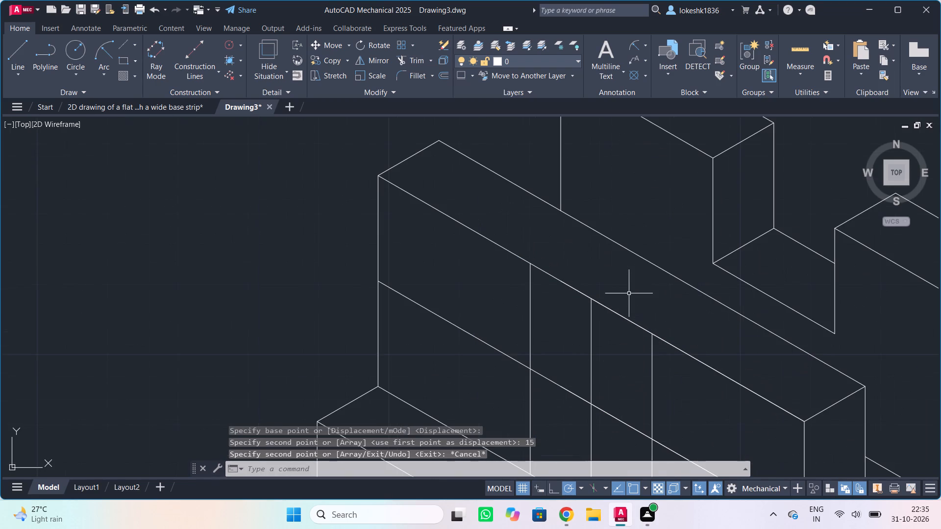
click(835, 418)
click(822, 398)
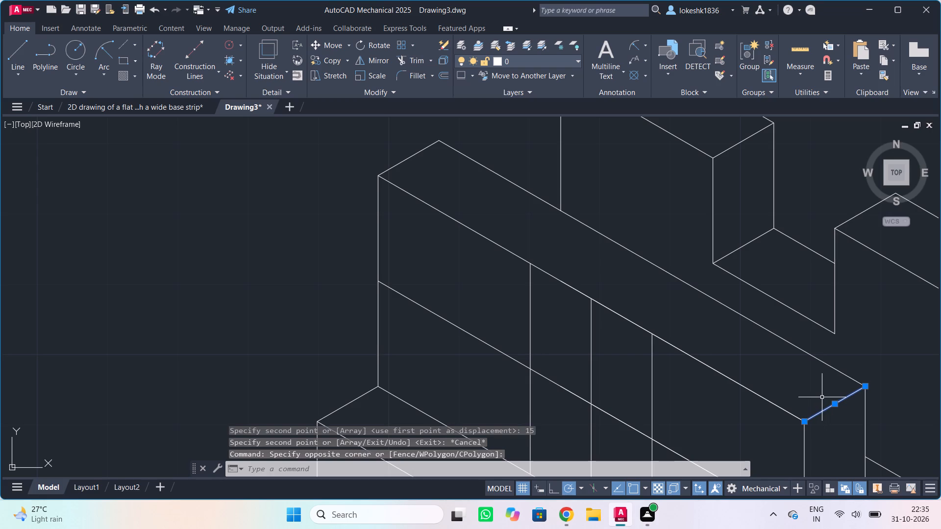
text(co)
key(Return)
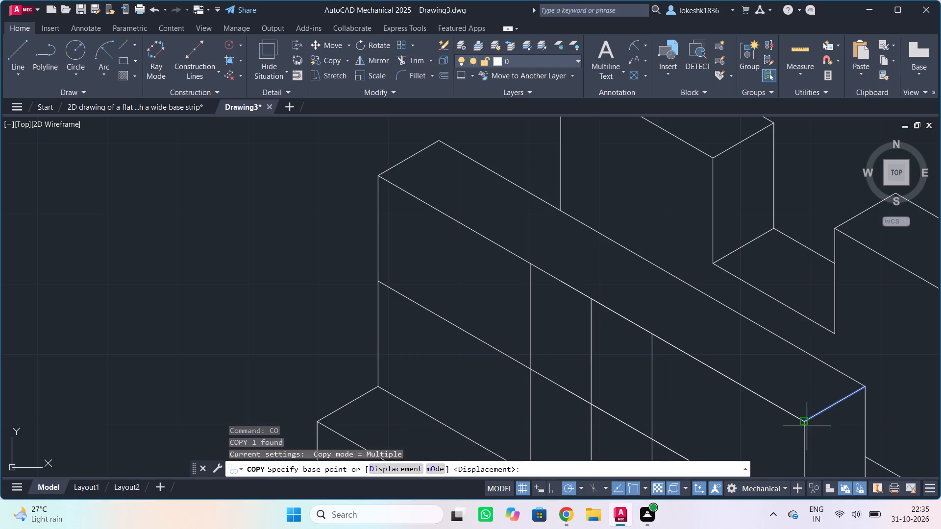
click(802, 424)
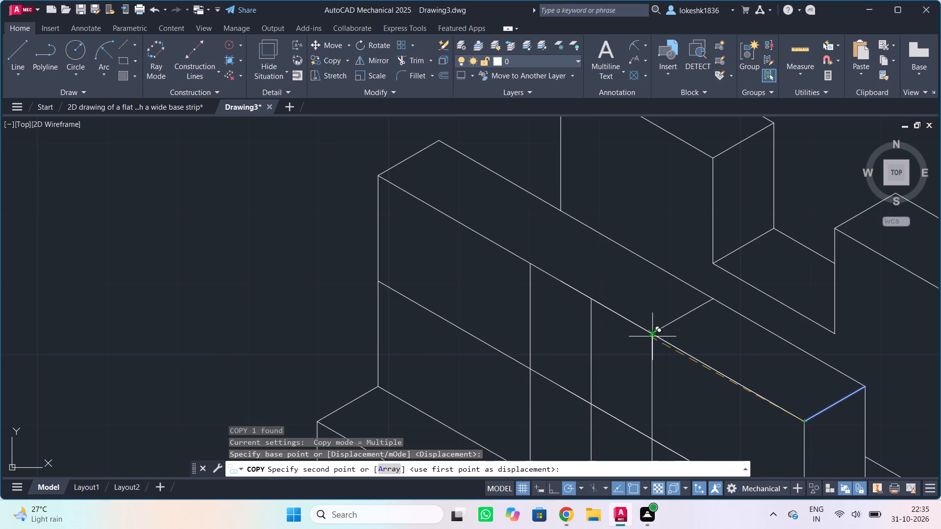
click(652, 334)
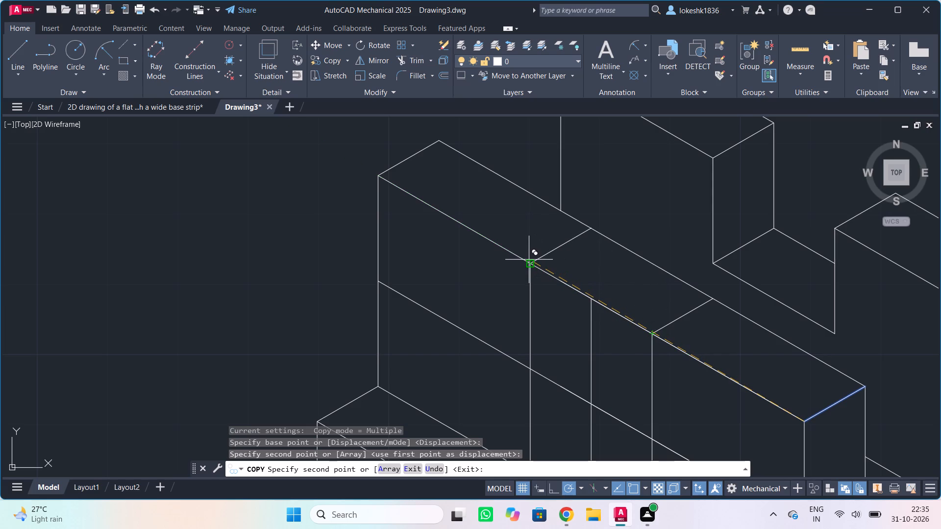
click(530, 263)
key(Escape)
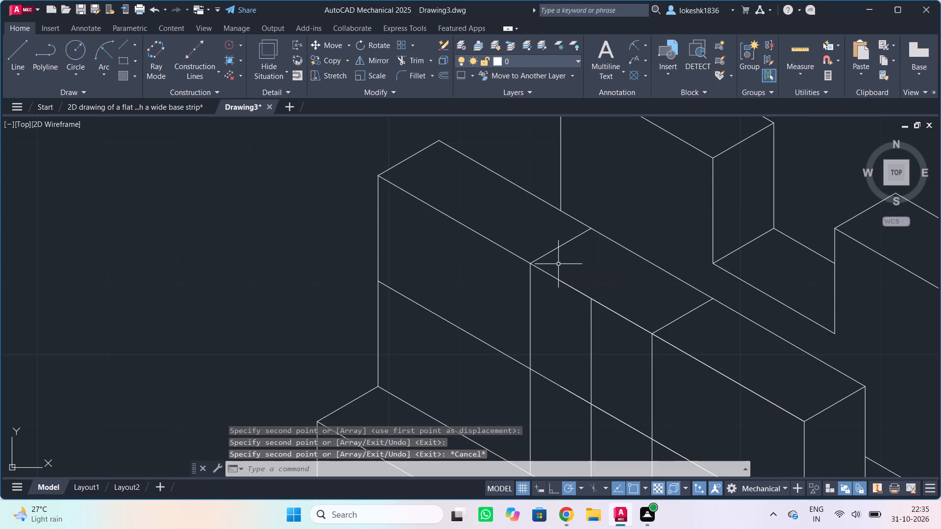
Trim the cutout lines on the first upright's outer face to the notch outline, removing the middle vertical and the outer top edge across the opening.
middle_drag(603, 281, 565, 213)
scroll(565, 213, up, 1)
scroll(527, 261, down, 2)
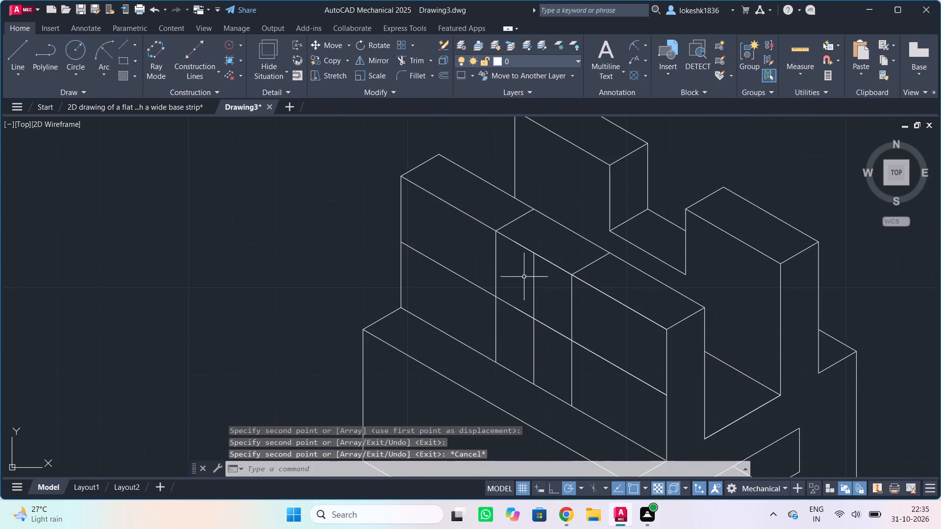
key(t)
key(r)
key(Return)
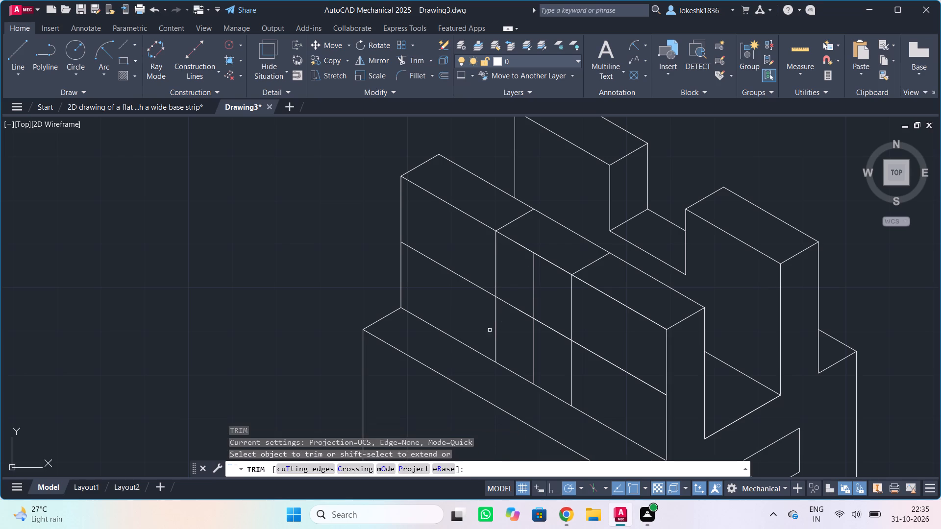
drag(471, 311, 589, 374)
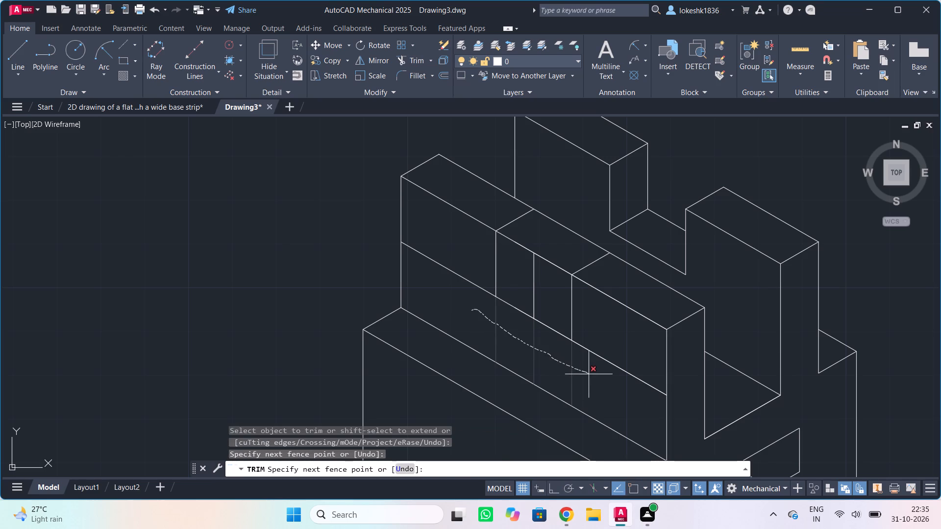
drag(589, 374, 615, 347)
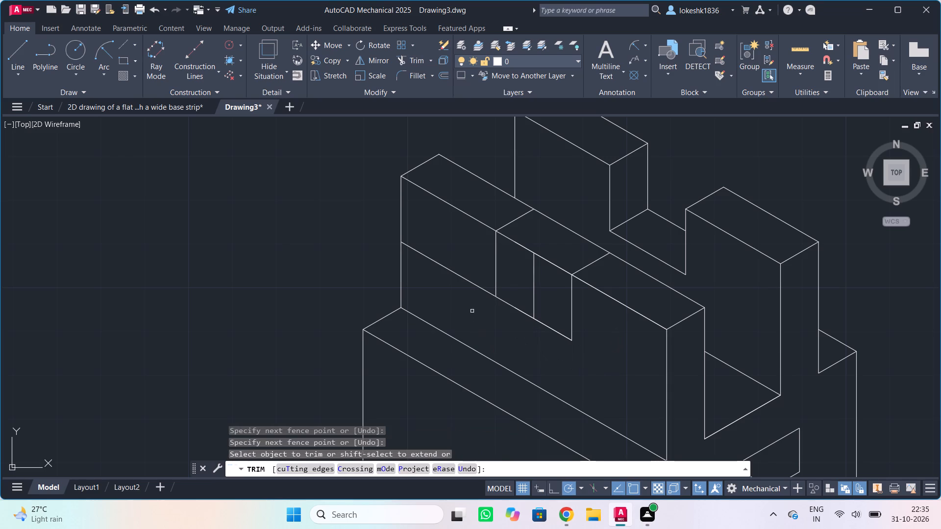
drag(471, 308, 463, 261)
drag(543, 299, 529, 279)
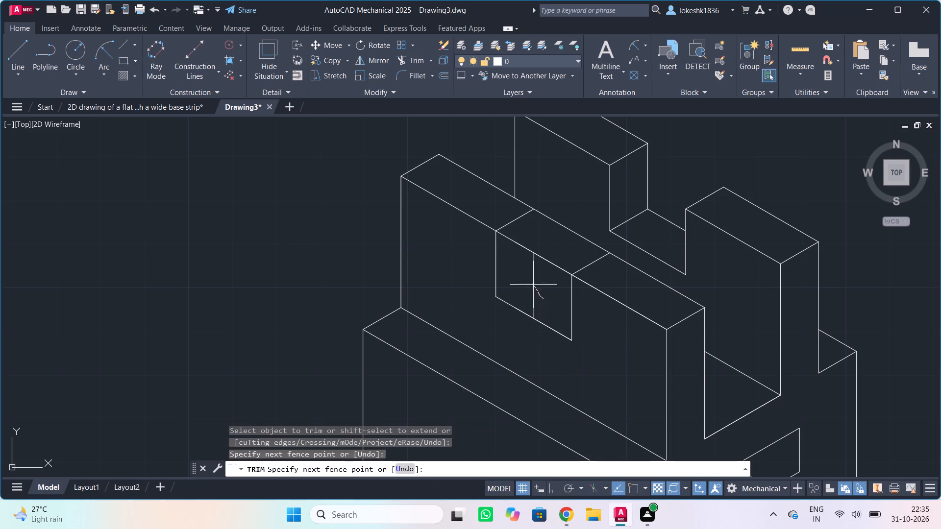
drag(529, 279, 560, 254)
Trim the first upright's inner top edge between the notch's two short top edges.
scroll(551, 253, down, 1)
middle_drag(551, 253, 527, 307)
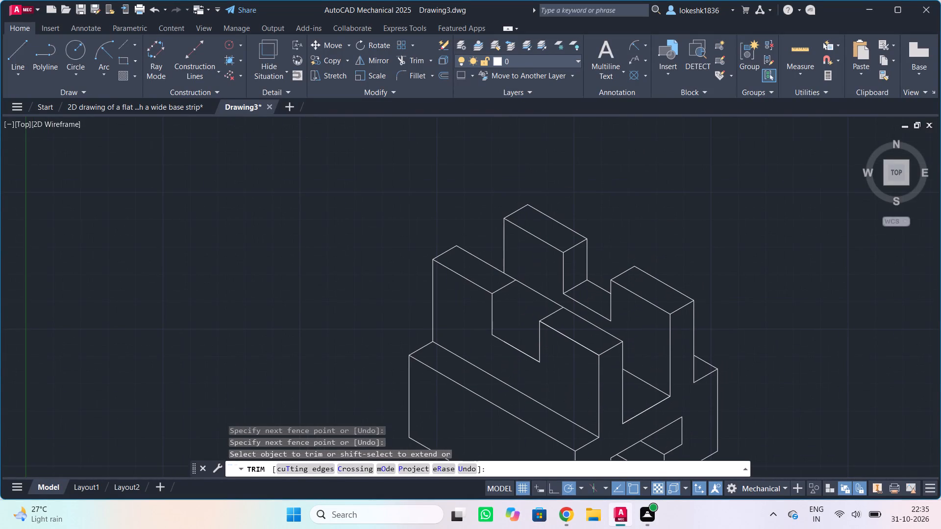
scroll(528, 308, up, 1)
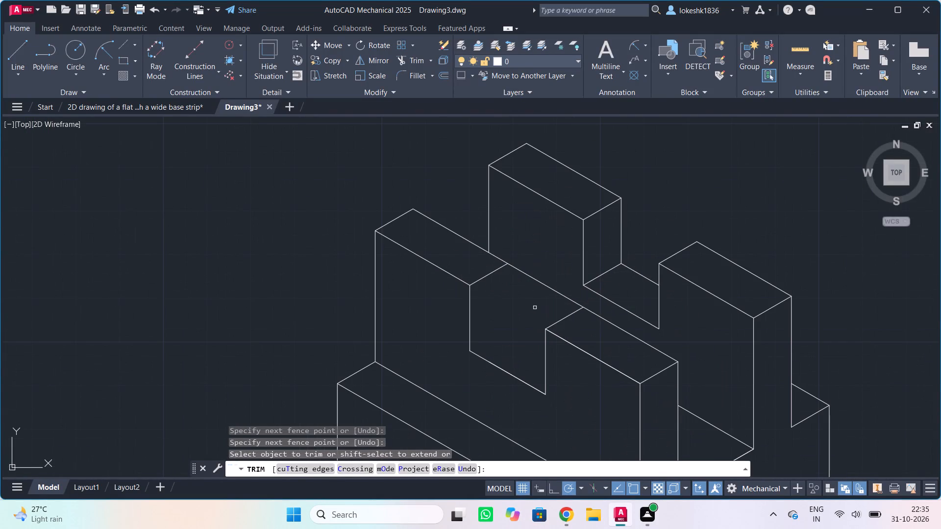
middle_drag(535, 308, 526, 319)
drag(524, 321, 543, 281)
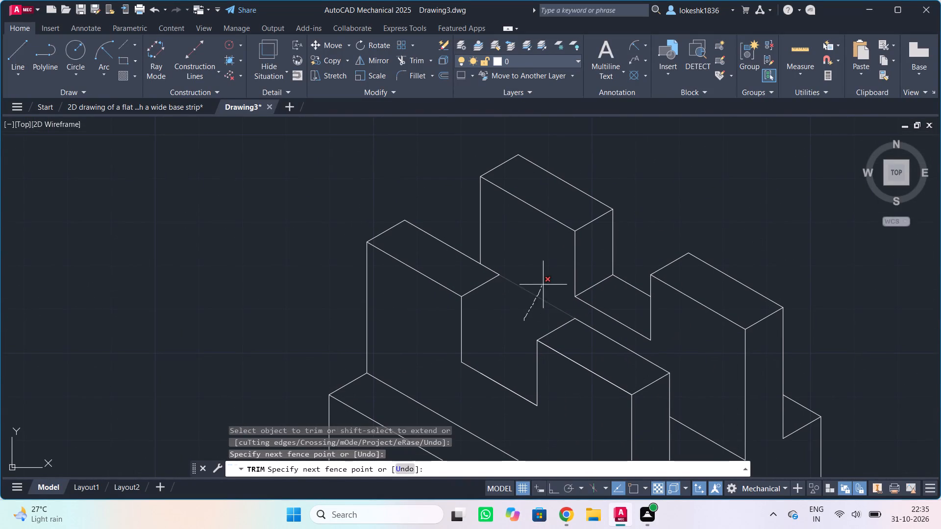
drag(543, 281, 544, 279)
scroll(537, 286, down, 1)
middle_drag(530, 293, 524, 276)
scroll(525, 282, up, 1)
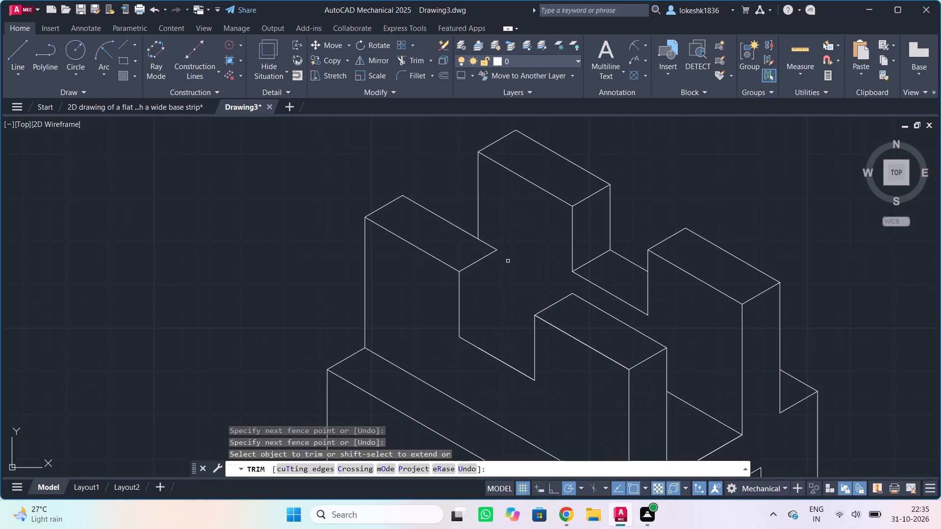
scroll(508, 276, up, 1)
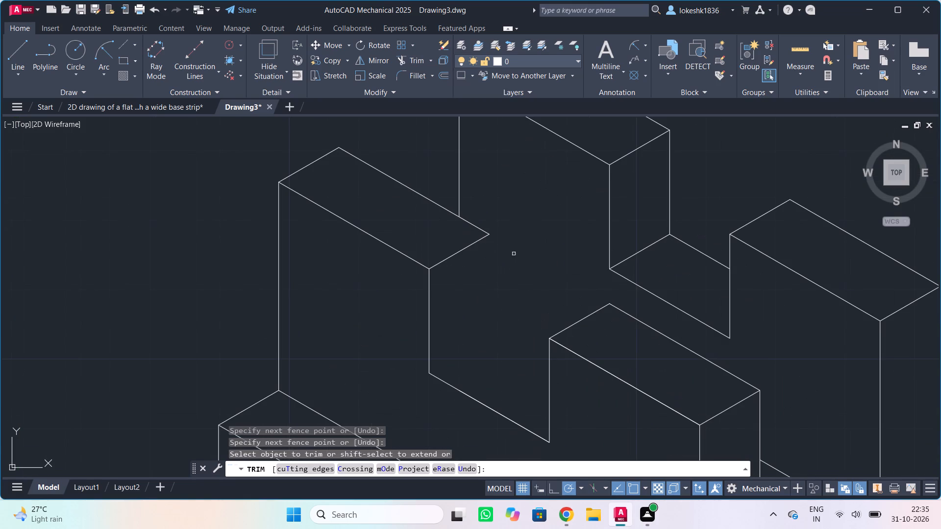
scroll(510, 239, down, 1)
middle_drag(510, 239, 489, 251)
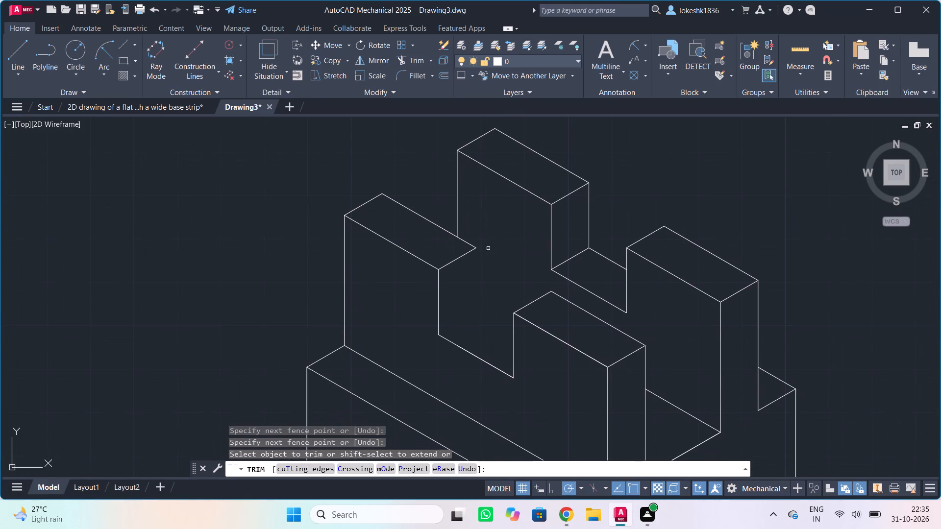
scroll(496, 285, down, 2)
middle_drag(496, 301, 485, 269)
scroll(489, 263, up, 2)
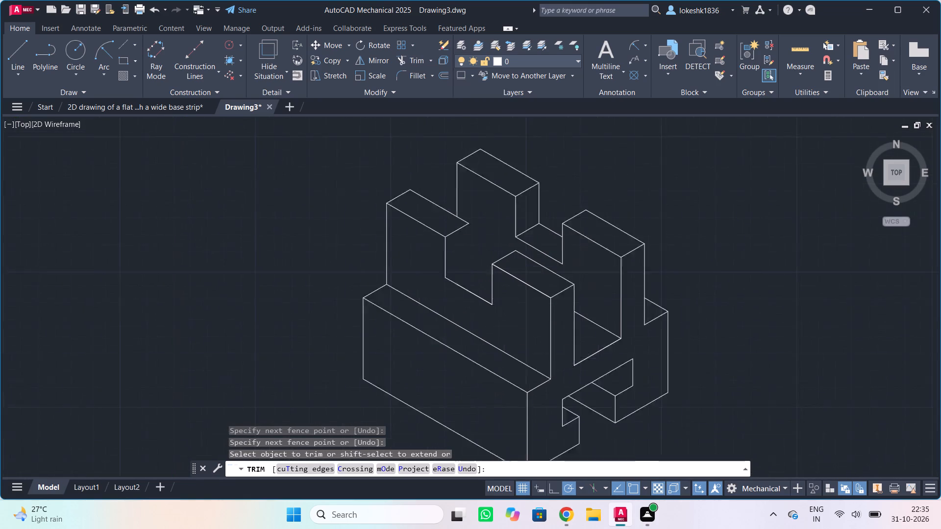
middle_drag(478, 235, 470, 262)
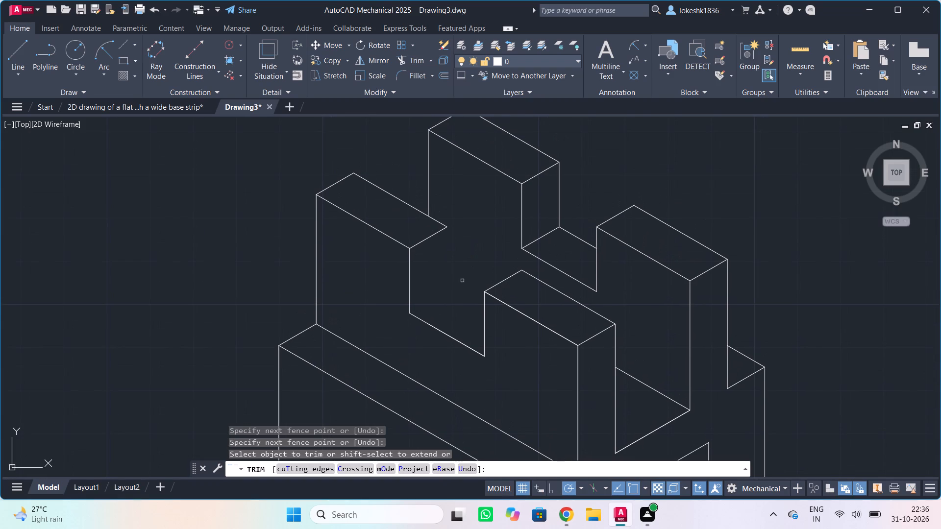
key(Escape)
Copy the first upright notch's rear vertical edge from its outer top corner to the inner top corner.
click(462, 286)
click(398, 292)
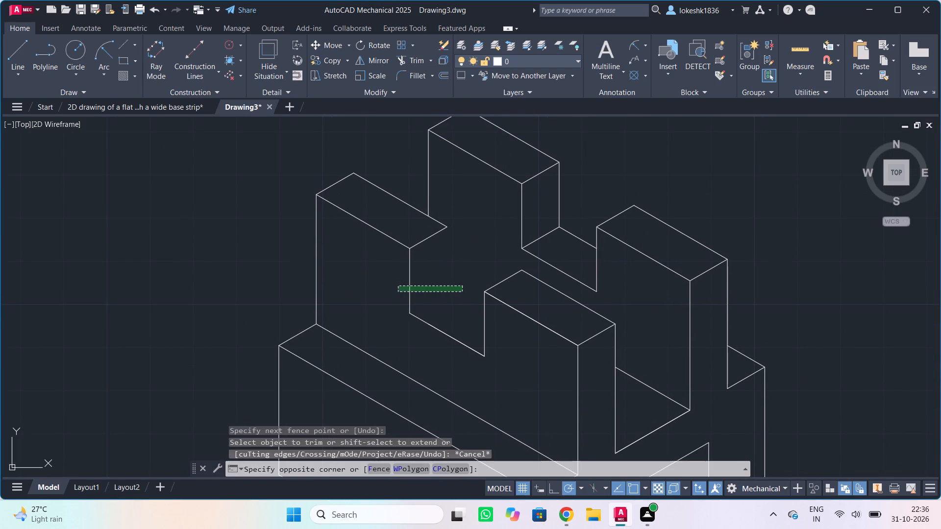
text(co)
key(Return)
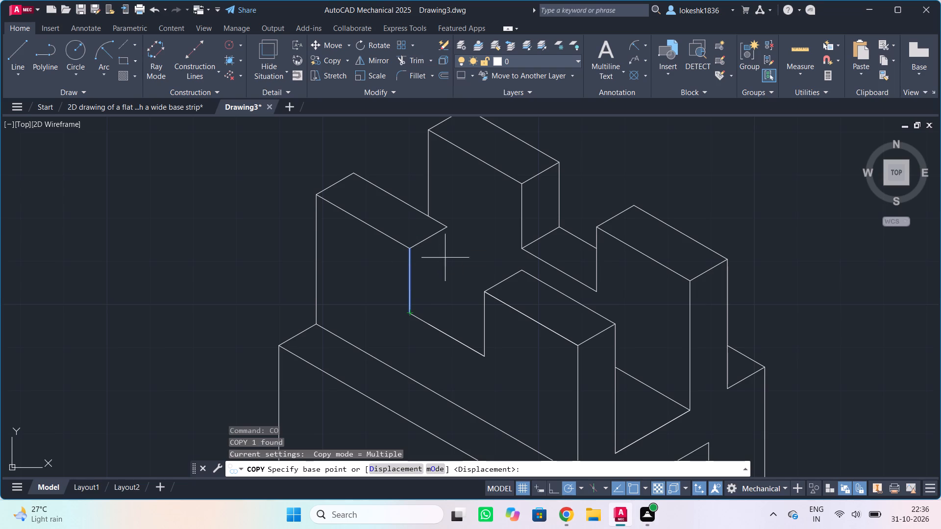
scroll(424, 261, up, 2)
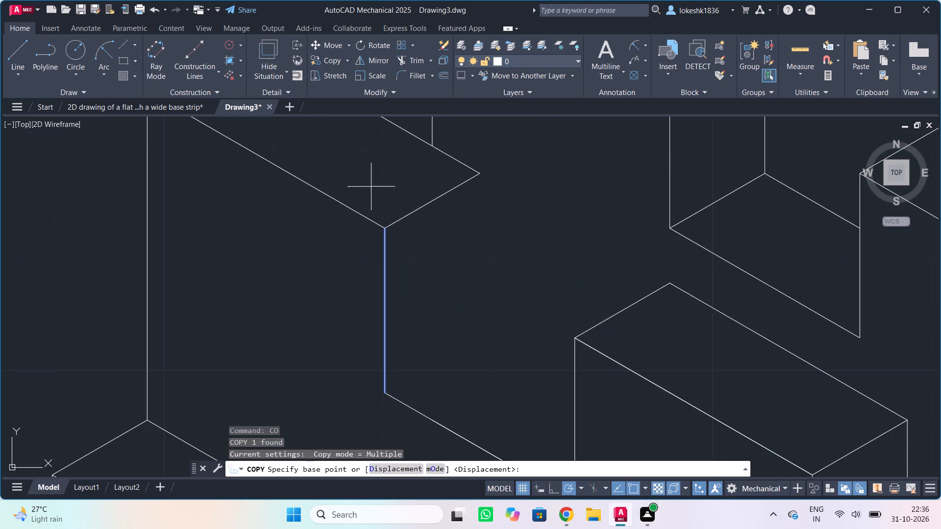
click(386, 227)
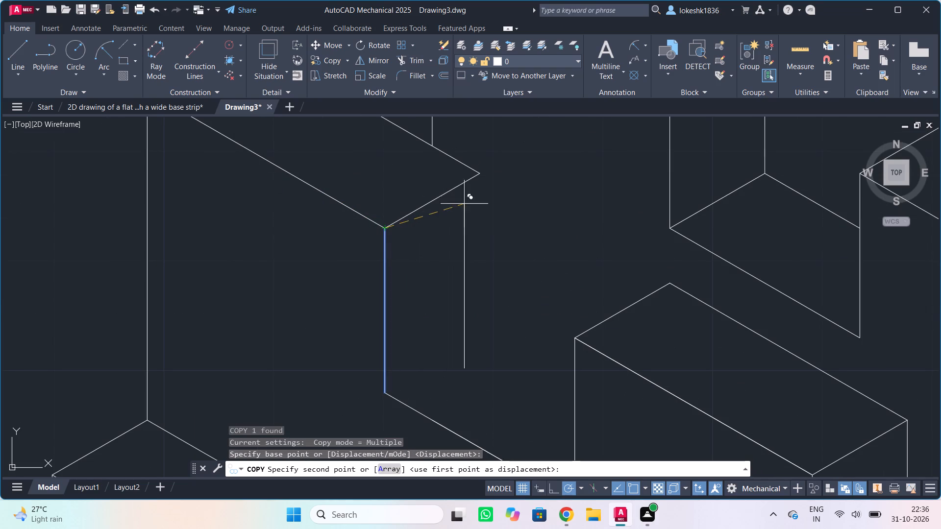
click(480, 174)
middle_click(526, 179)
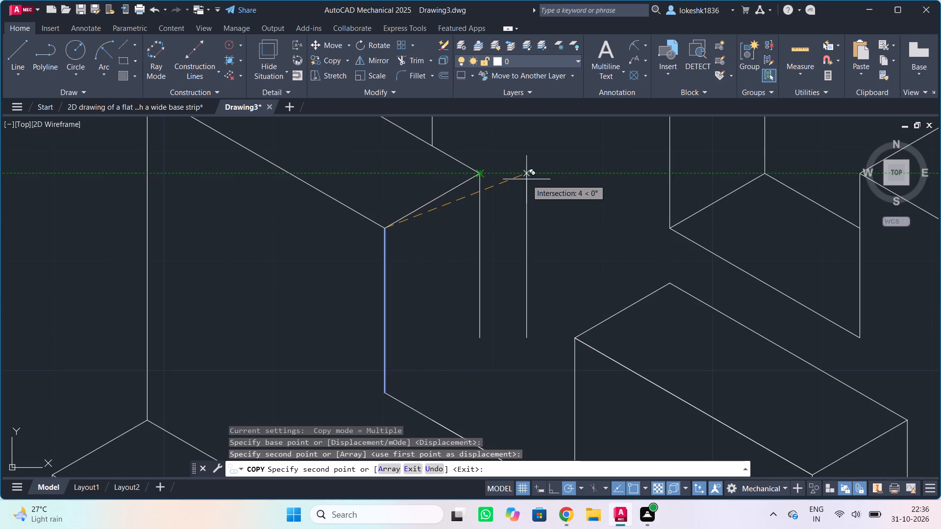
scroll(536, 242, down, 2)
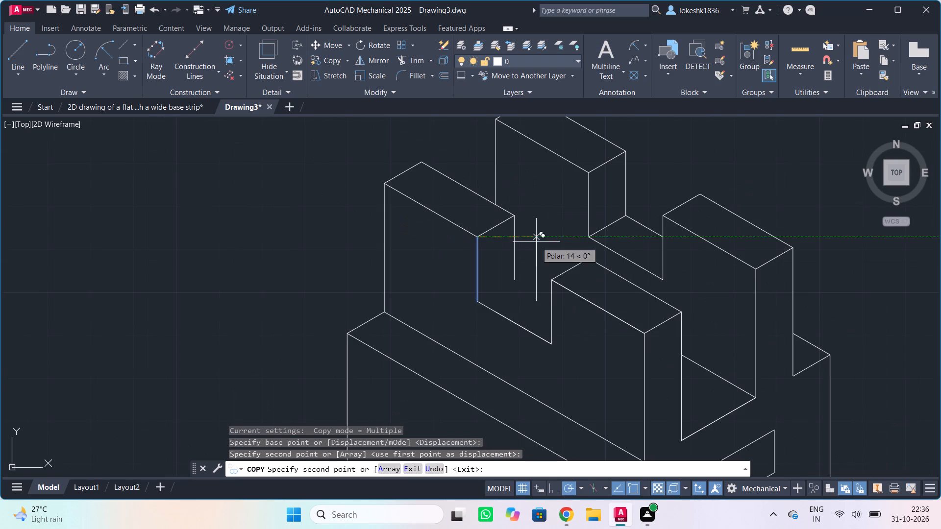
scroll(535, 252, up, 2)
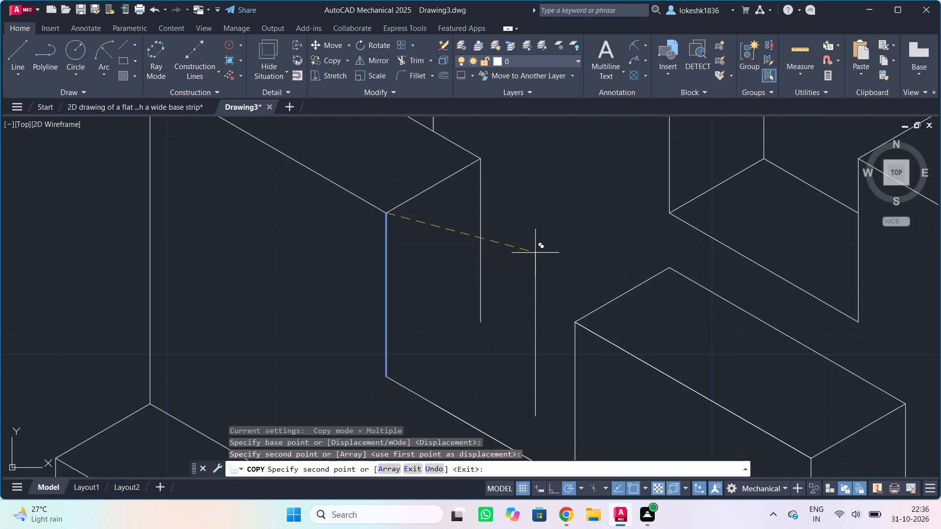
scroll(535, 253, down, 1)
key(Escape)
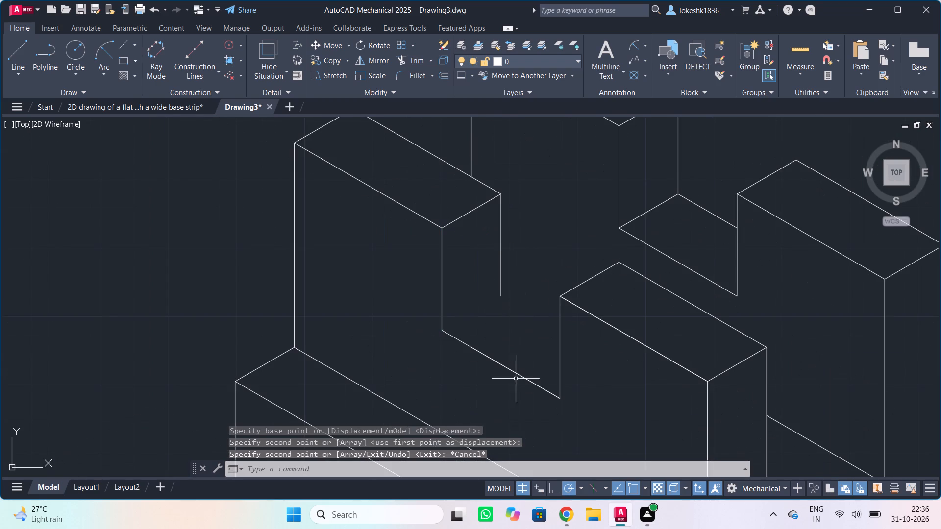
Copy the notch floor's outer edge lines from the outer rear corner to the lower end of the inner vertical line.
click(517, 387)
click(496, 347)
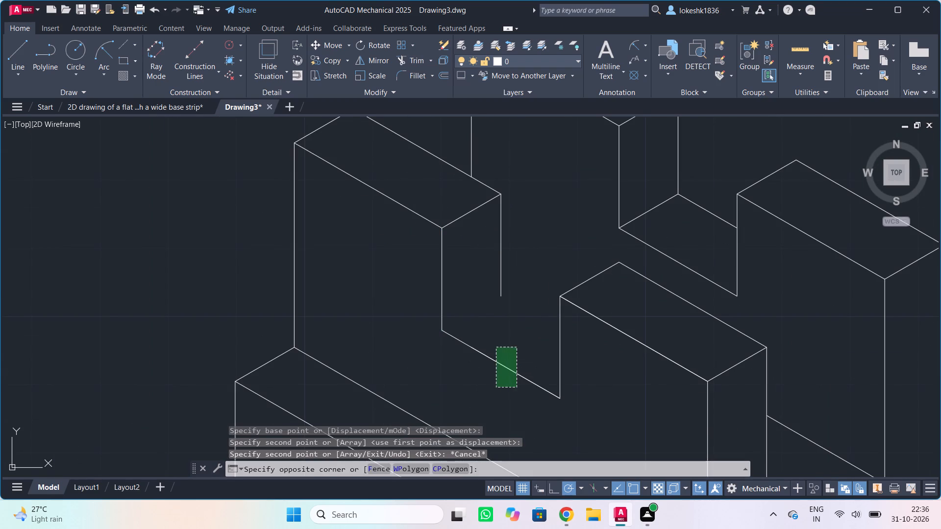
key(Return)
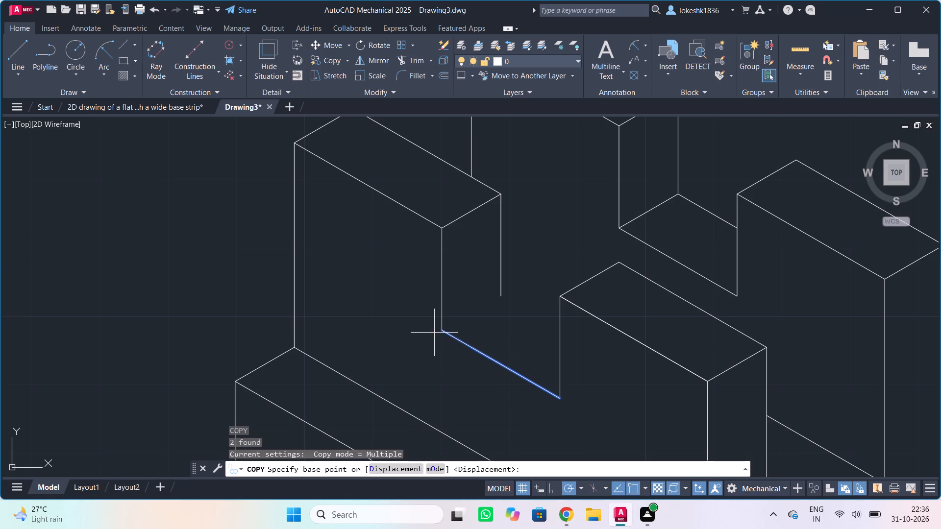
click(439, 330)
click(499, 293)
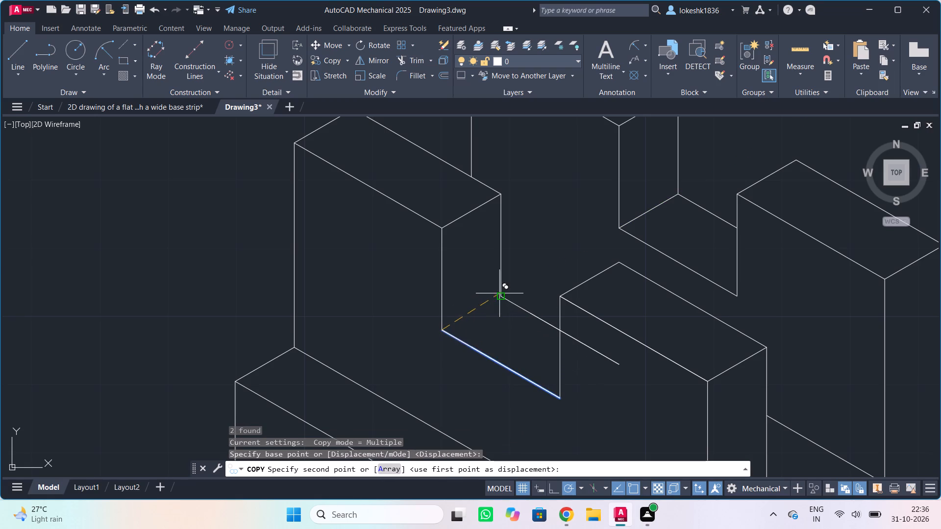
key(Escape)
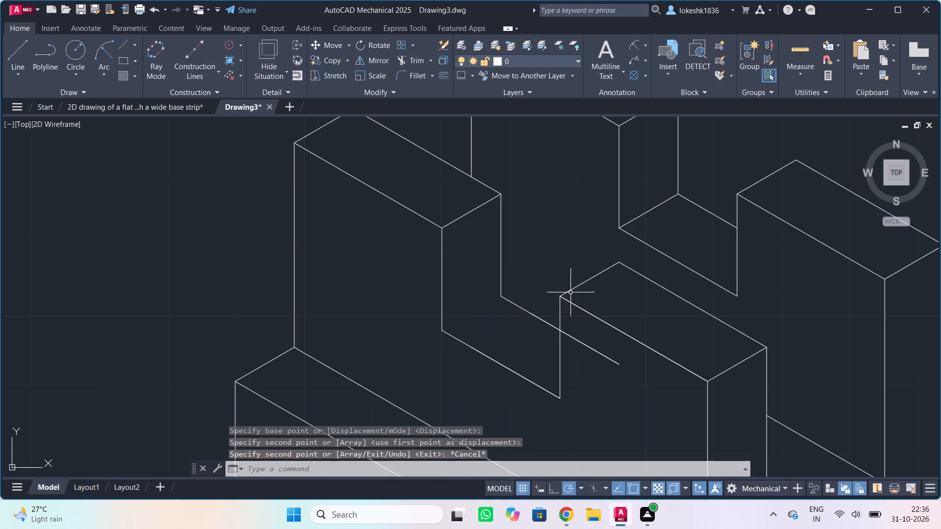
Copy the short top edge at the notch's front side to the outer rear corner of the notch floor.
click(605, 291)
click(578, 262)
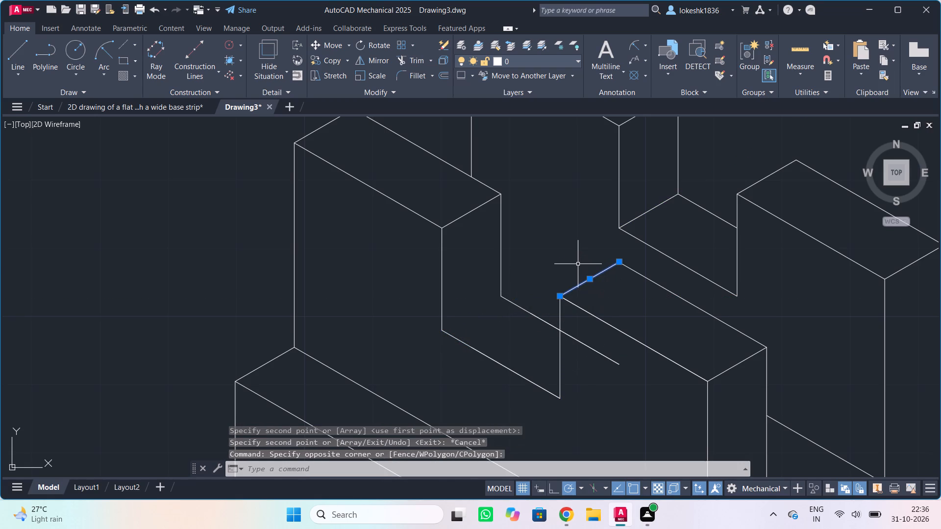
key(Return)
click(560, 298)
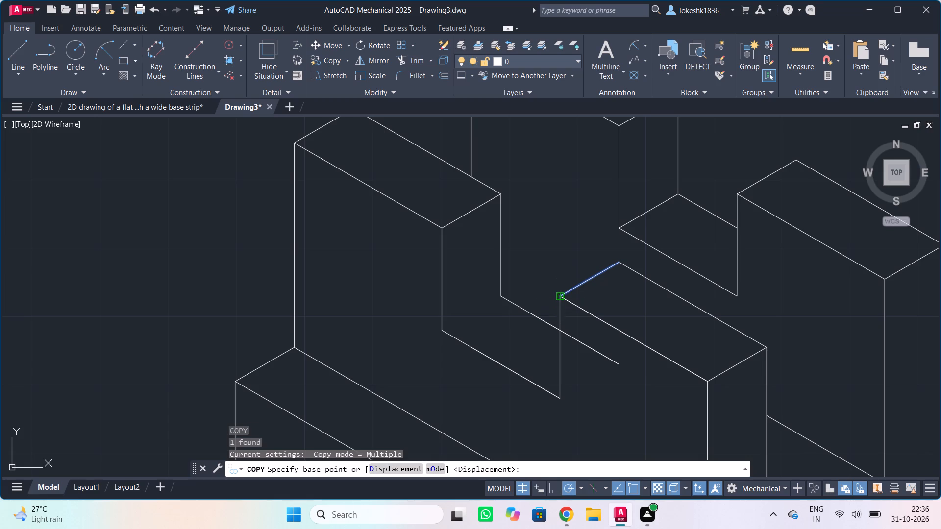
click(440, 333)
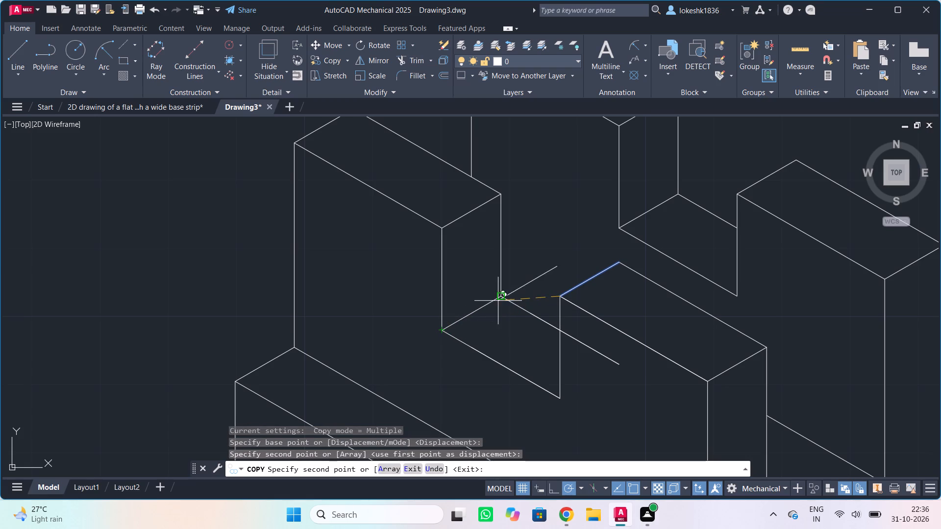
key(Escape)
scroll(537, 279, down, 2)
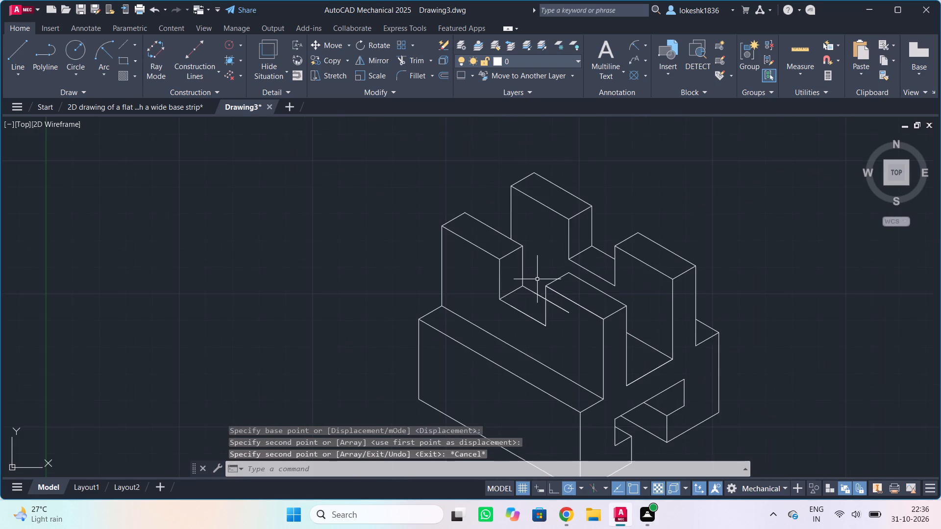
Trim the part of the near upright's inner notch-floor edge that runs past the notch's front vertical edge.
scroll(537, 295, up, 3)
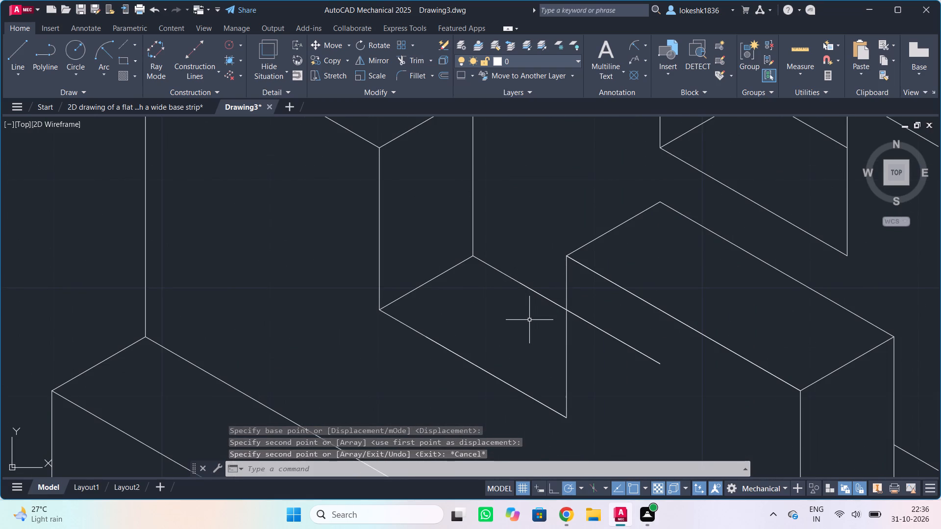
text(tr)
key(Return)
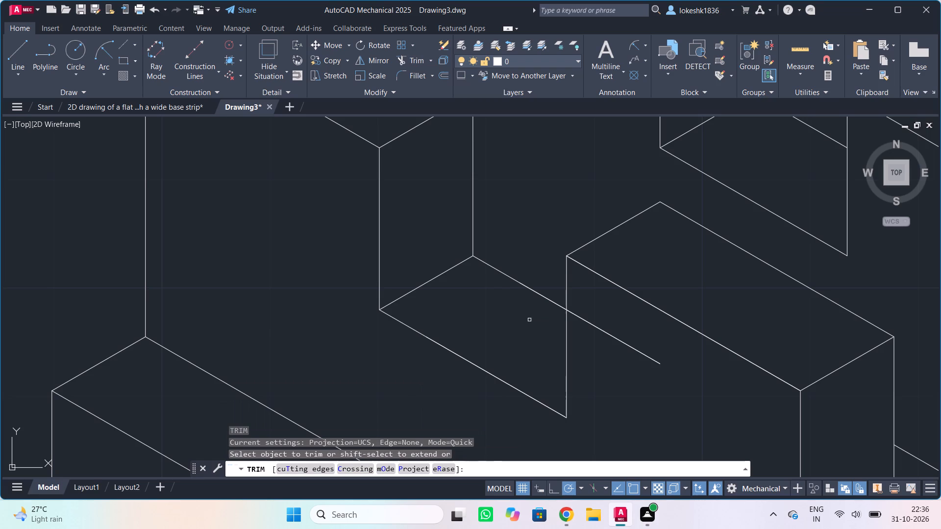
click(615, 340)
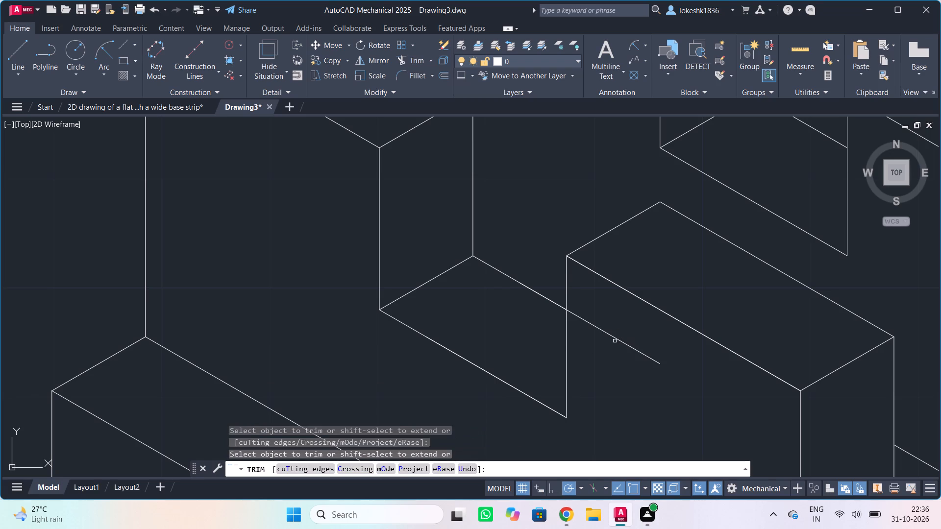
click(619, 336)
click(606, 370)
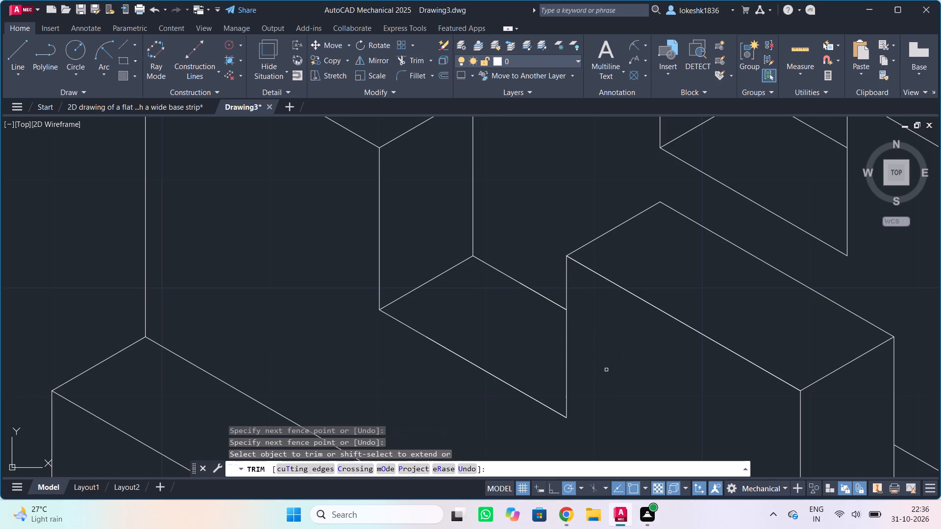
Examine the whole isometric part, checking the edges of both notched uprights and the channel between them.
scroll(606, 331, down, 1)
middle_click(608, 340)
scroll(610, 347, down, 3)
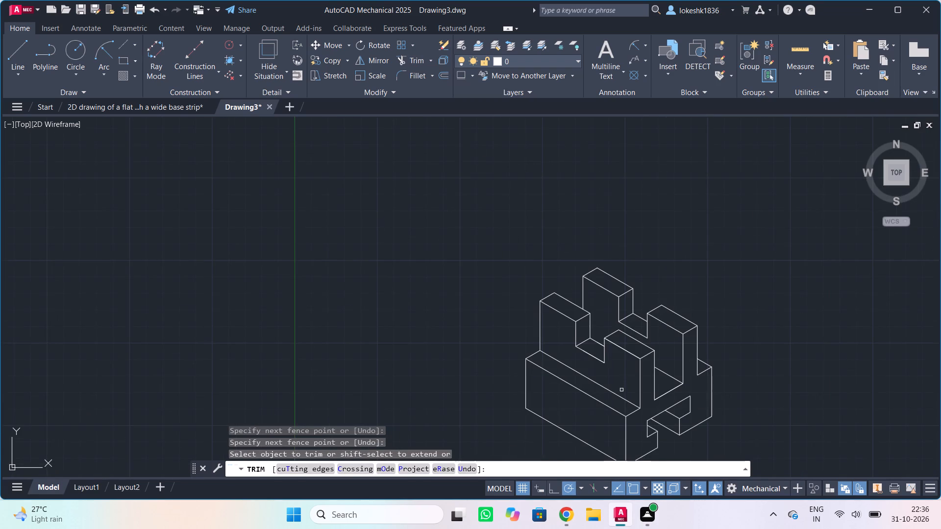
middle_drag(622, 388, 608, 399)
middle_drag(756, 329, 623, 200)
scroll(632, 242, up, 2)
scroll(632, 241, down, 2)
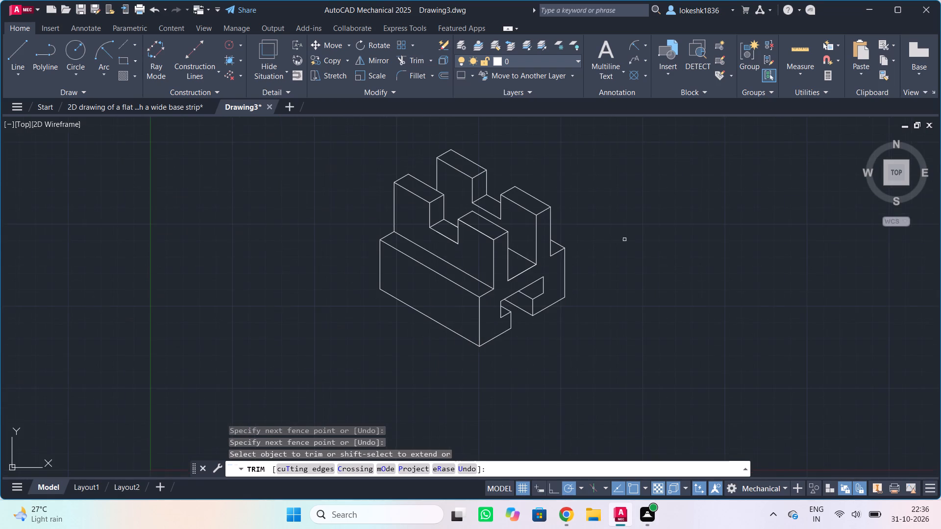
middle_drag(601, 218, 619, 269)
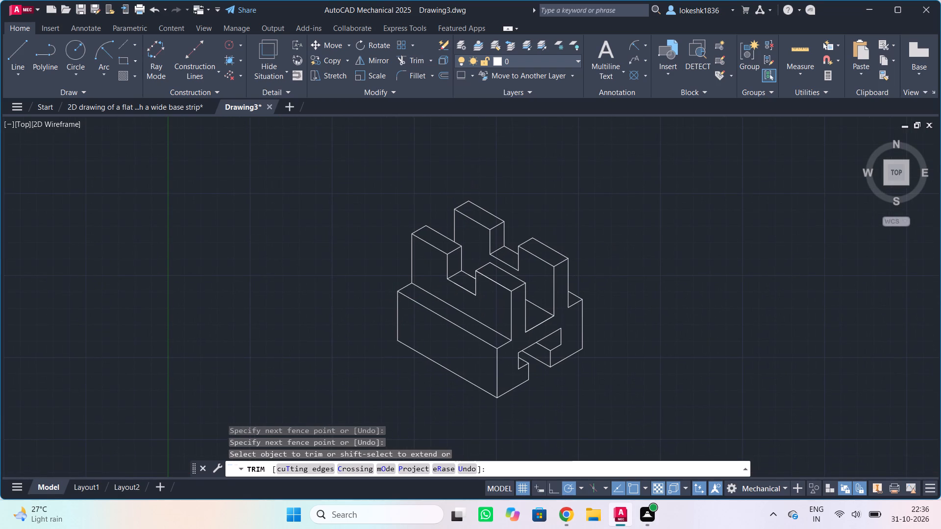
scroll(601, 248, up, 1)
middle_drag(633, 230, 634, 230)
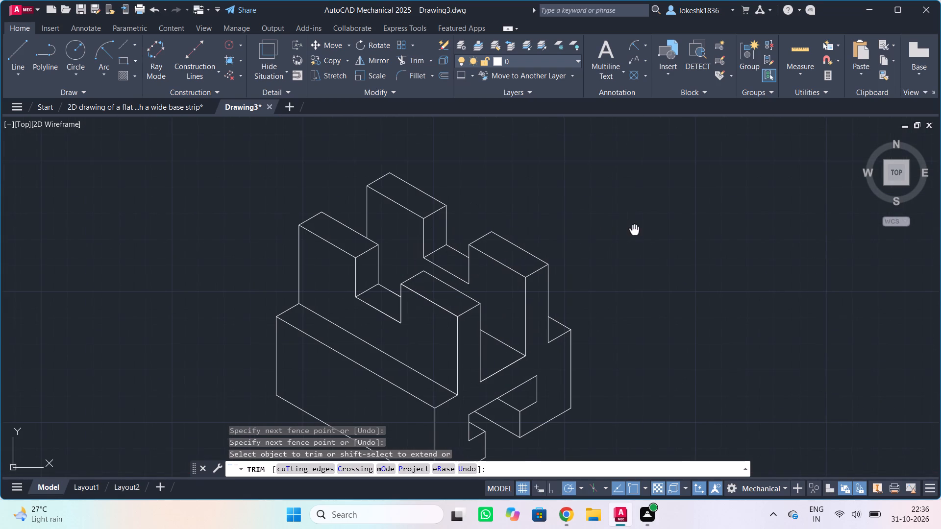
middle_drag(634, 230, 648, 230)
key(Escape)
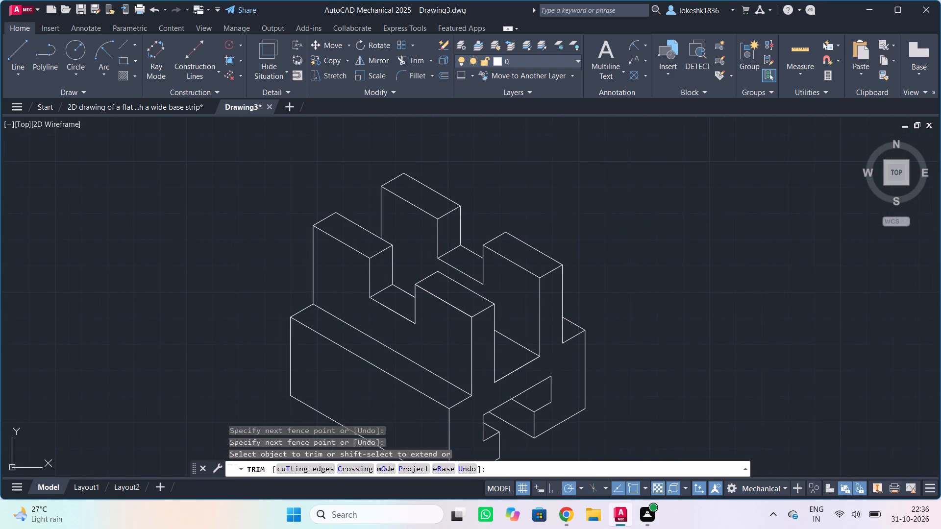
scroll(645, 239, up, 1)
scroll(650, 235, down, 1)
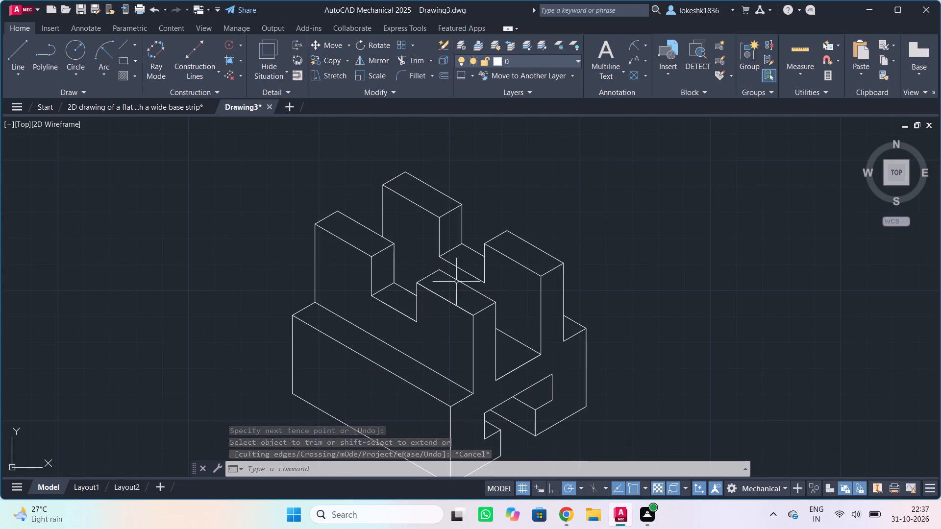
scroll(469, 282, up, 2)
scroll(531, 258, down, 1)
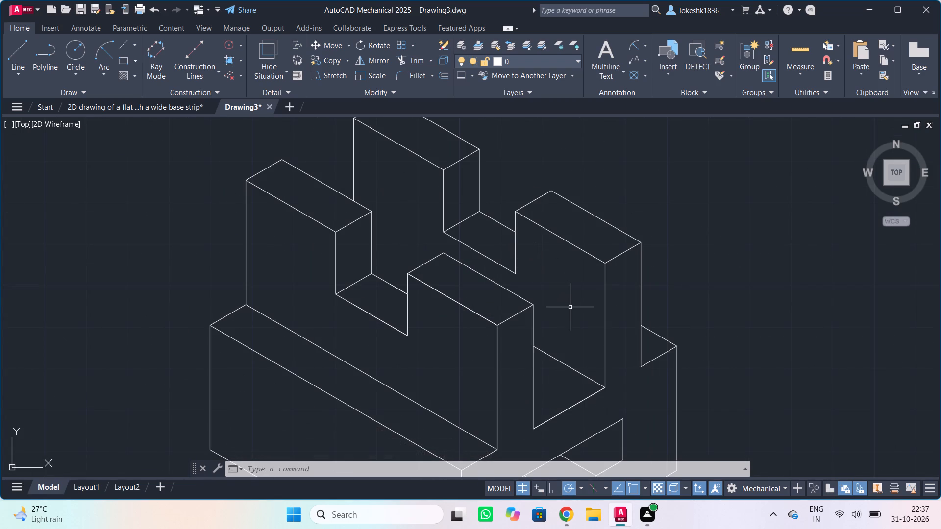
middle_drag(570, 307, 616, 318)
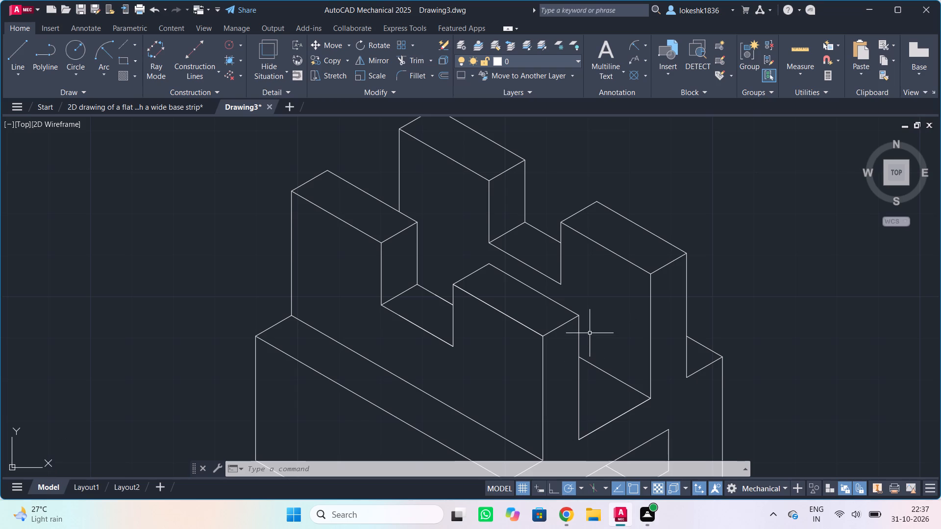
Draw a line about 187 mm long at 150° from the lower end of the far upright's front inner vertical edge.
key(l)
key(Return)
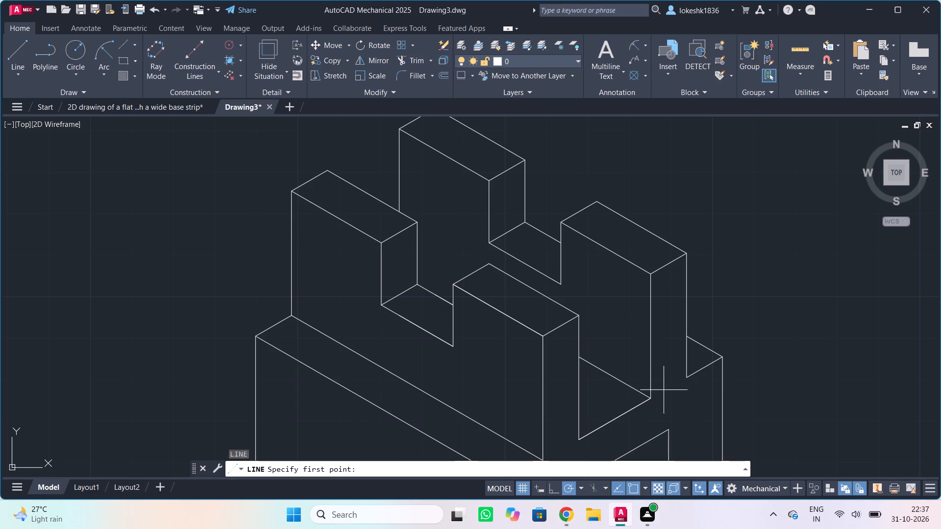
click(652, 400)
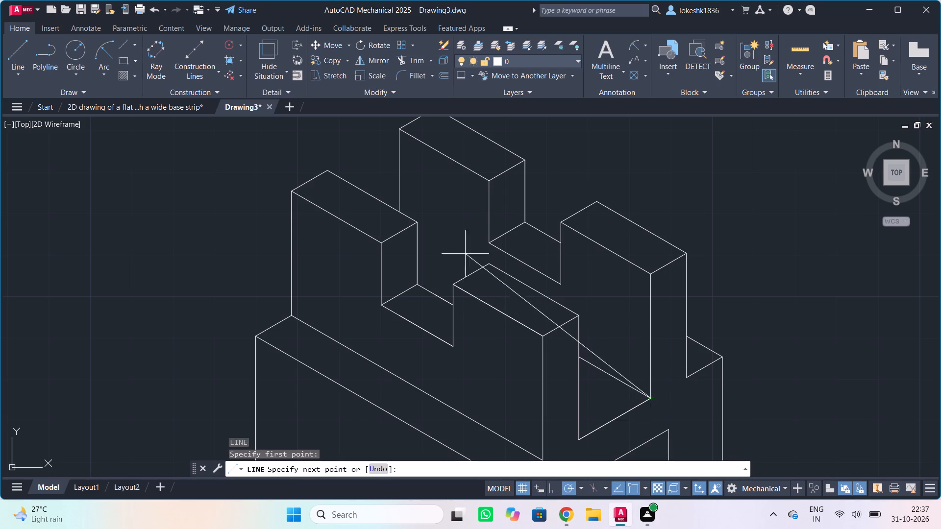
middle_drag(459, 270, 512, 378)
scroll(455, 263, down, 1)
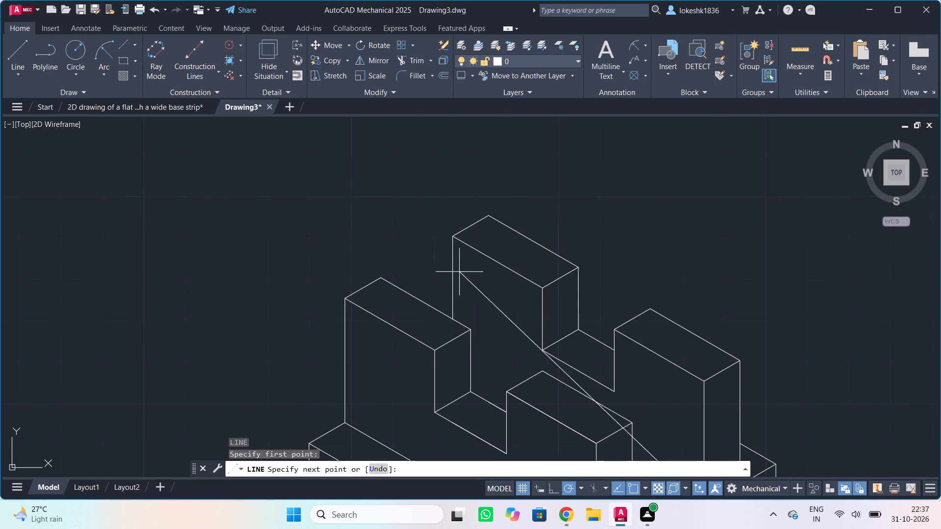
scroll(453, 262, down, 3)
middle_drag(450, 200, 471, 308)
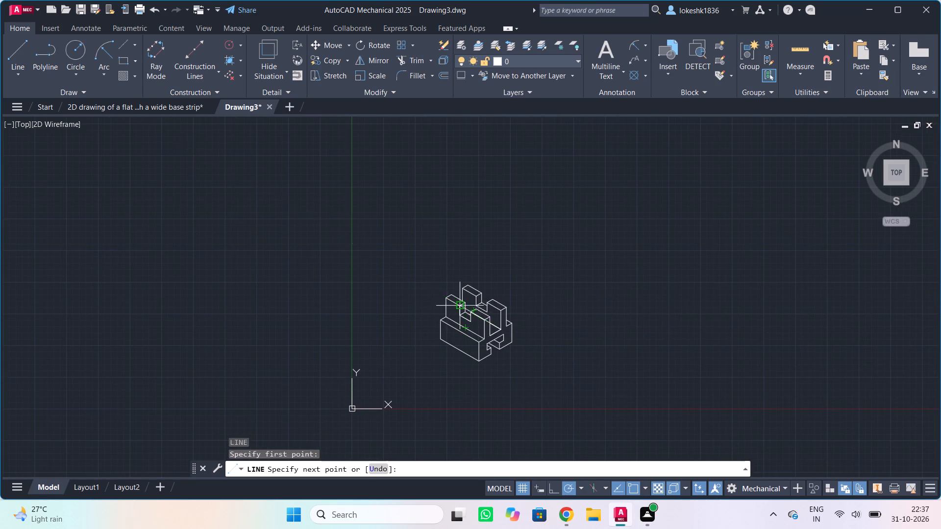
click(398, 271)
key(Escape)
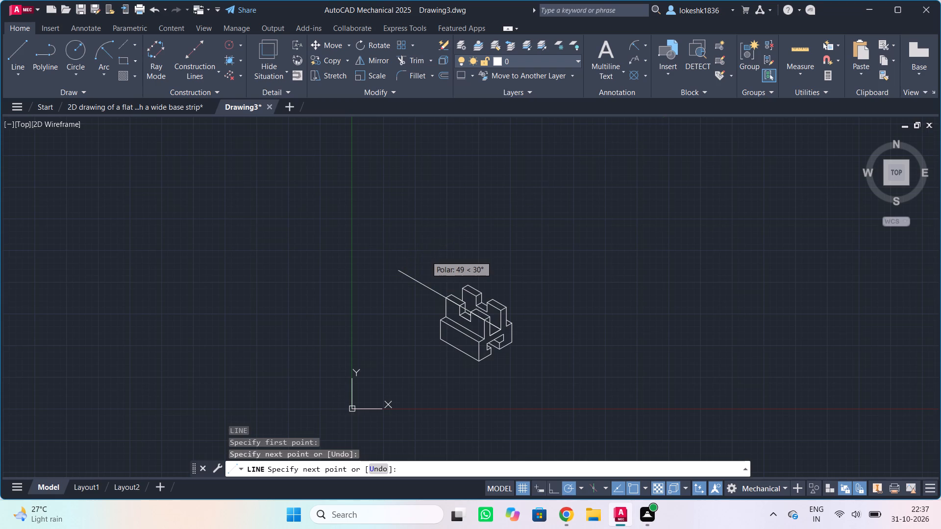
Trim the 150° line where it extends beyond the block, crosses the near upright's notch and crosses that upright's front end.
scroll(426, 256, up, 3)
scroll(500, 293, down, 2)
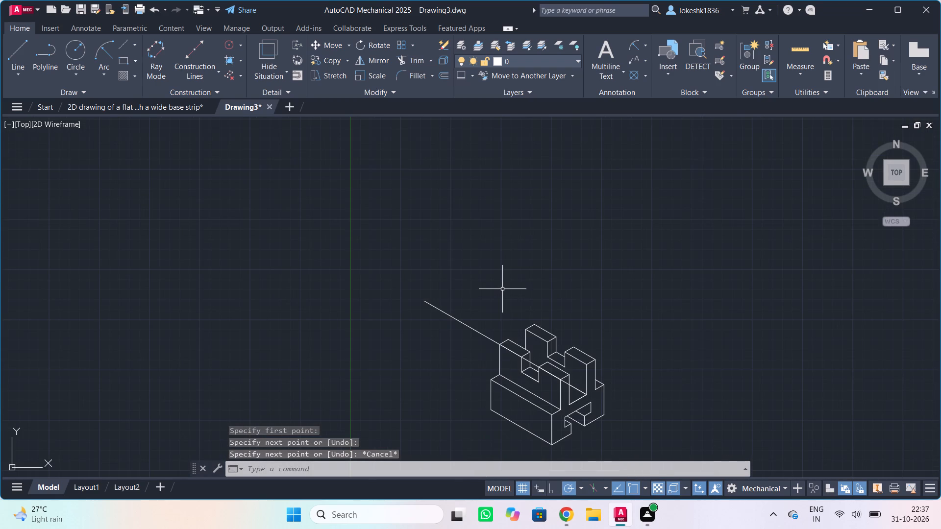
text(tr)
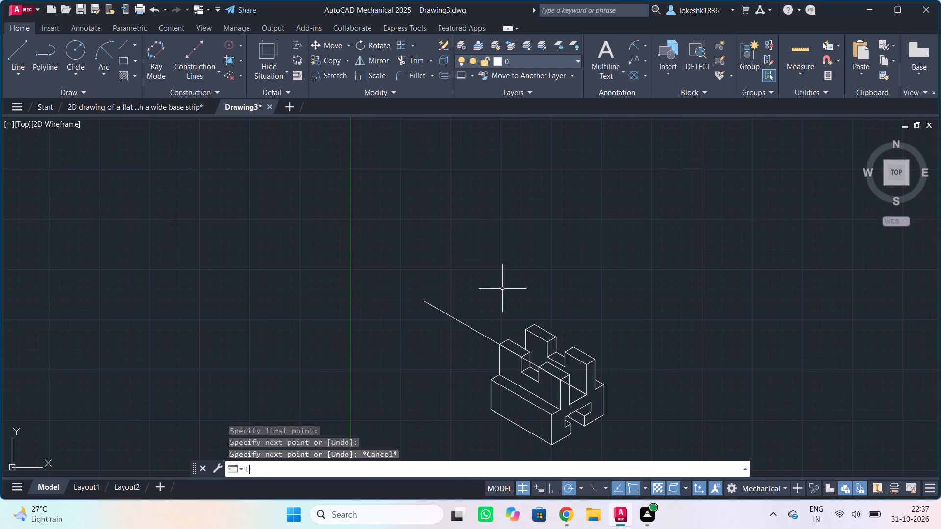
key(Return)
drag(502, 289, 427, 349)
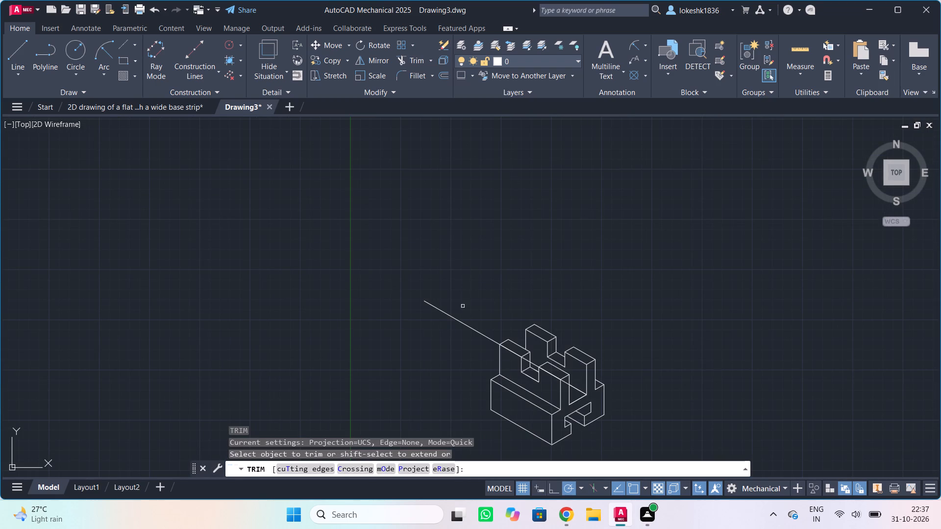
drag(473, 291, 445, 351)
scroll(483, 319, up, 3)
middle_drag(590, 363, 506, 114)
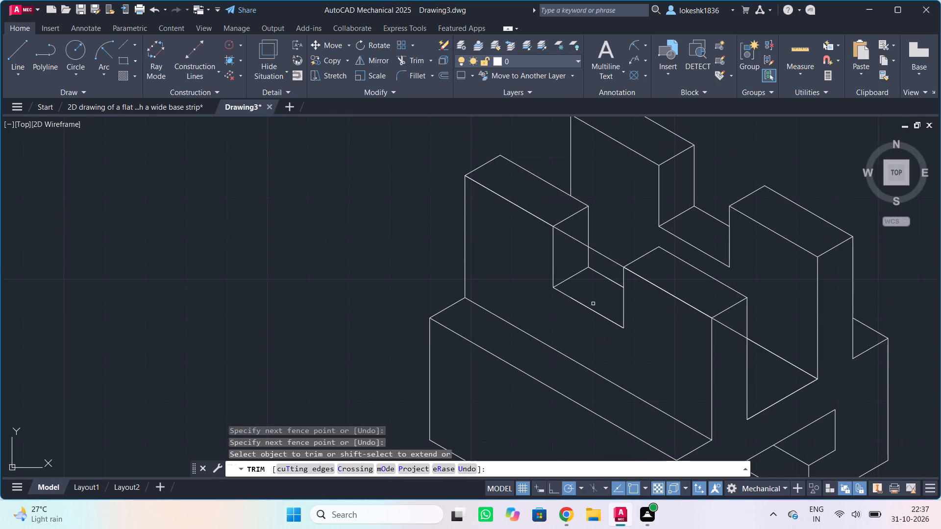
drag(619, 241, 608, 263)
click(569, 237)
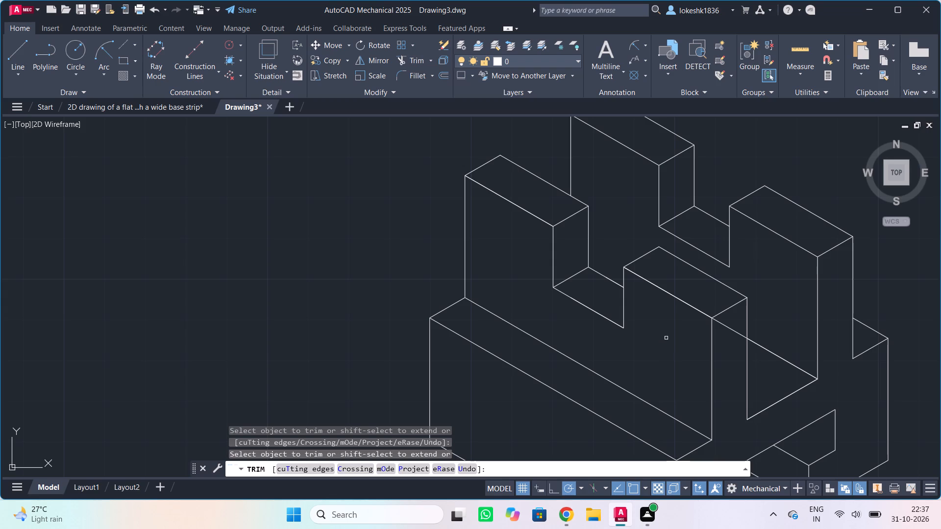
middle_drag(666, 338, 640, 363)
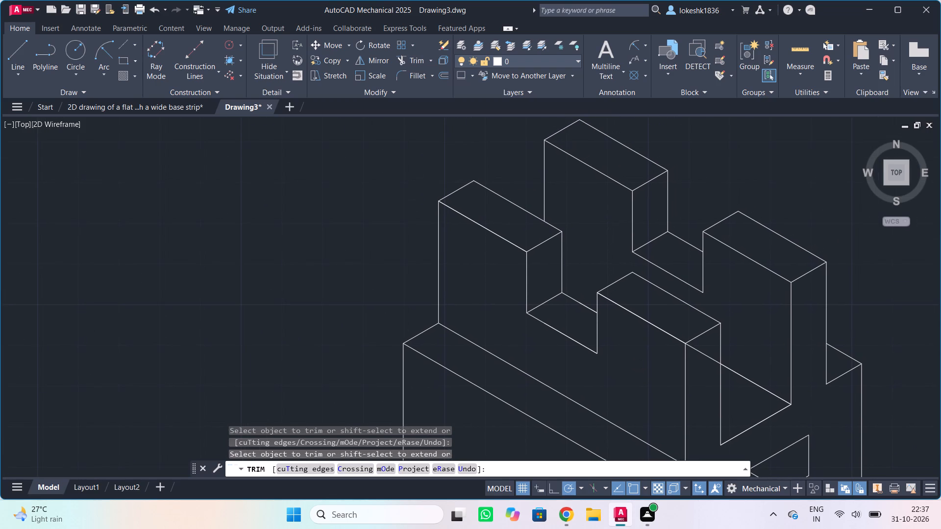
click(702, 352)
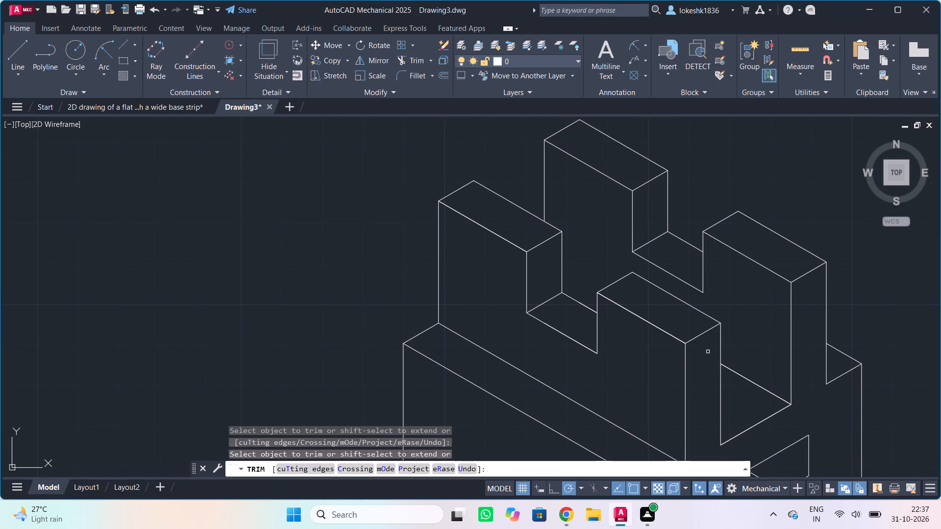
Examine the isometric part's uprights, notches, channel floor and T-shaped slot for stray or missing edges.
scroll(589, 218, up, 2)
scroll(589, 218, down, 4)
scroll(713, 332, up, 1)
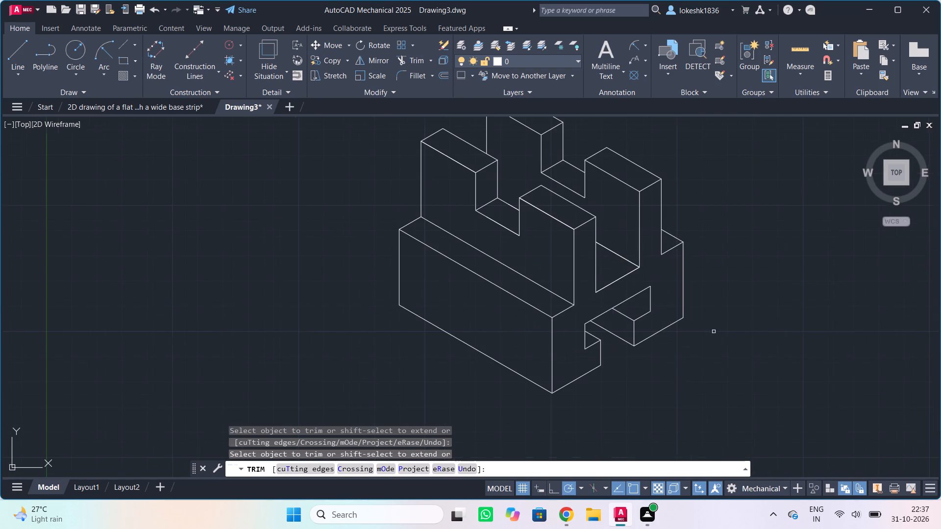
middle_drag(761, 300, 708, 348)
scroll(694, 346, down, 1)
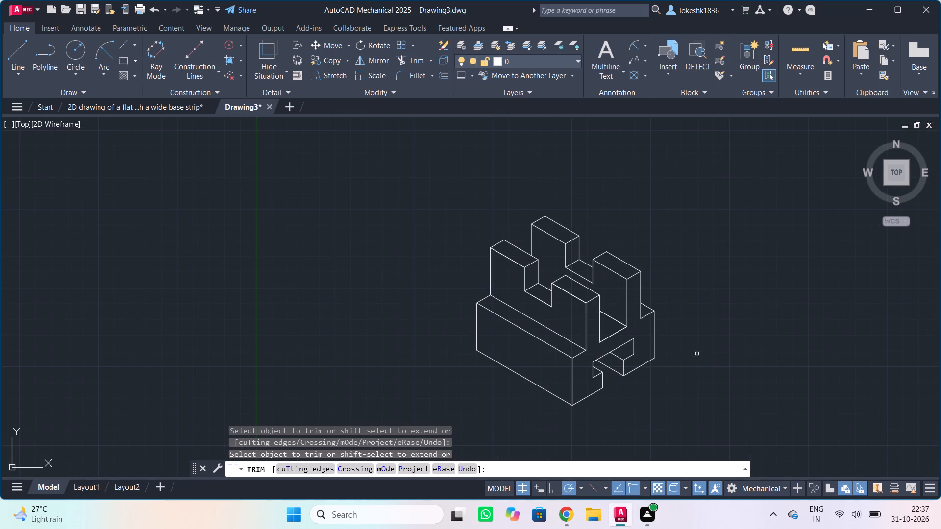
middle_drag(702, 361, 638, 322)
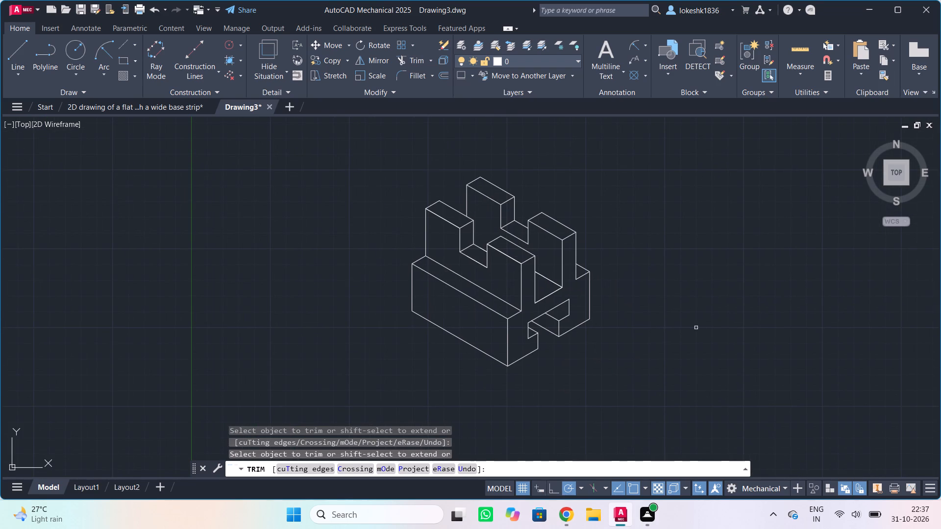
scroll(682, 206, up, 1)
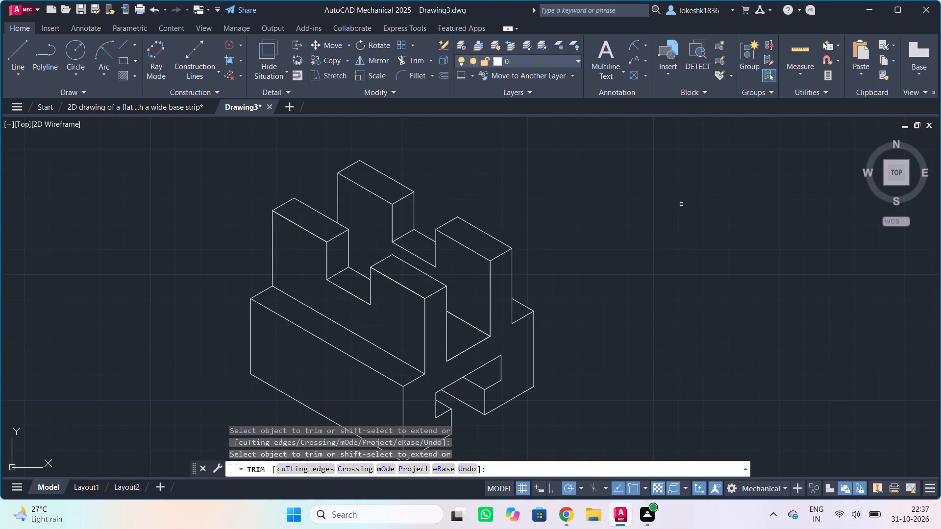
scroll(681, 205, up, 2)
scroll(681, 205, down, 2)
middle_drag(635, 262, 670, 224)
scroll(671, 223, down, 1)
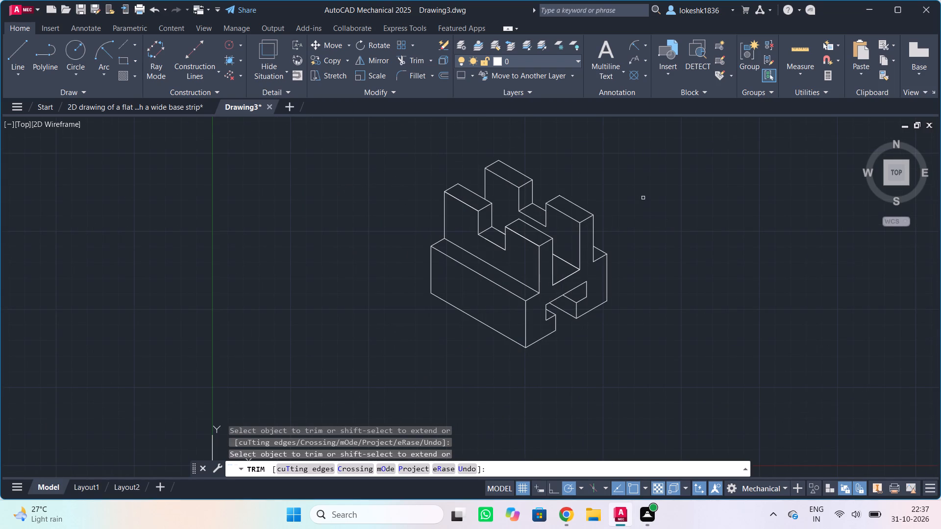
middle_drag(646, 196, 661, 192)
scroll(552, 237, up, 2)
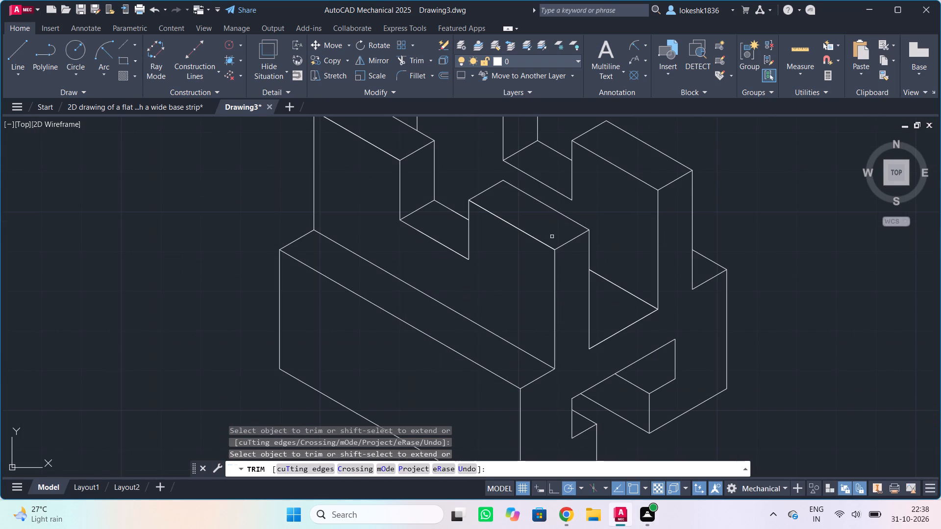
middle_drag(630, 248, 701, 260)
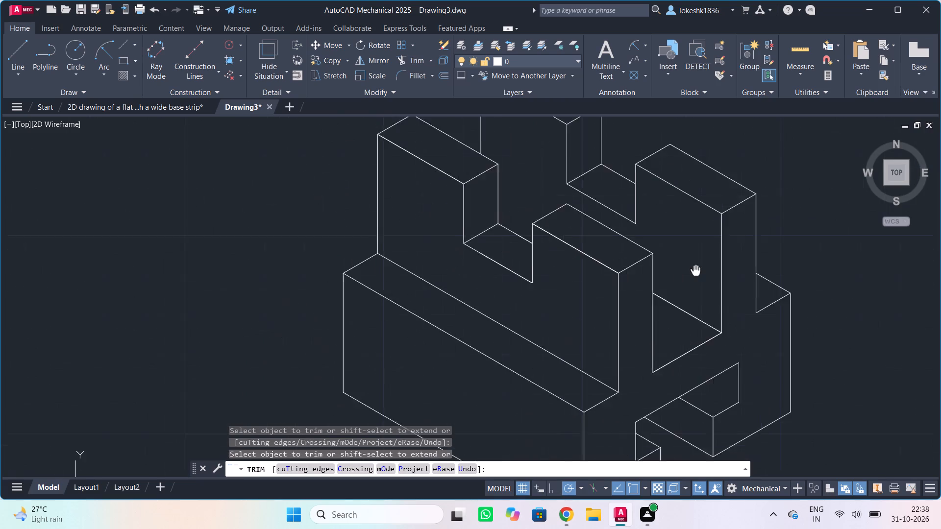
middle_drag(701, 260, 595, 242)
scroll(611, 242, down, 3)
middle_drag(723, 277, 655, 285)
scroll(654, 282, up, 2)
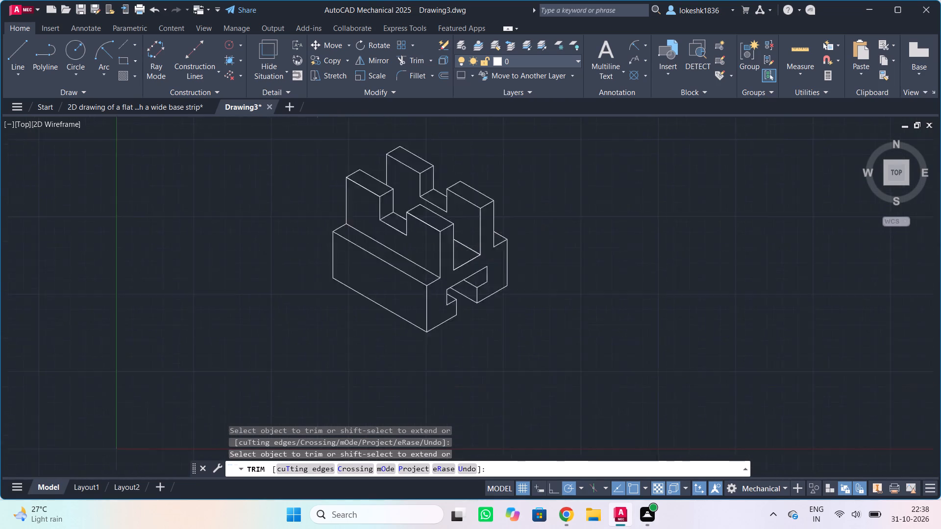
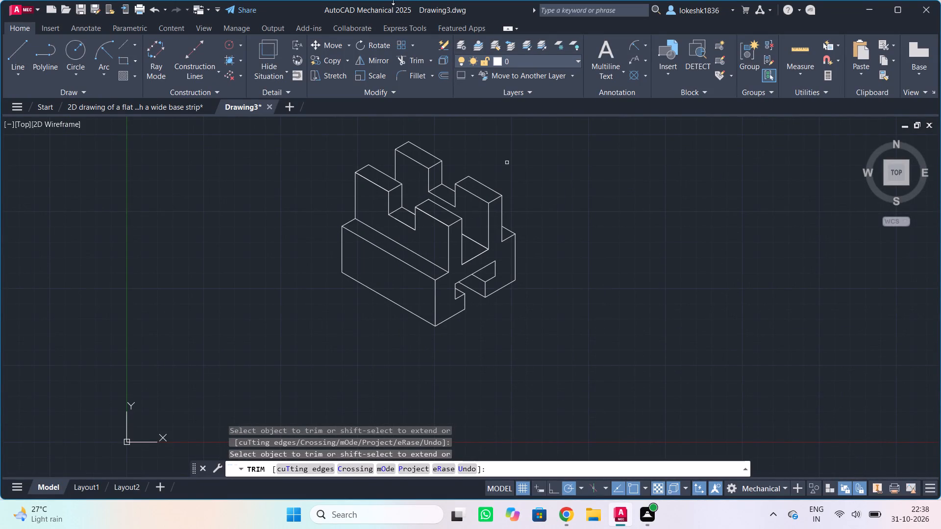
Leave the Trim command and examine the whole isometric part, checking the edges of the uprights, notches and T-shaped slot.
scroll(373, 0, up, 2)
scroll(371, 167, up, 2)
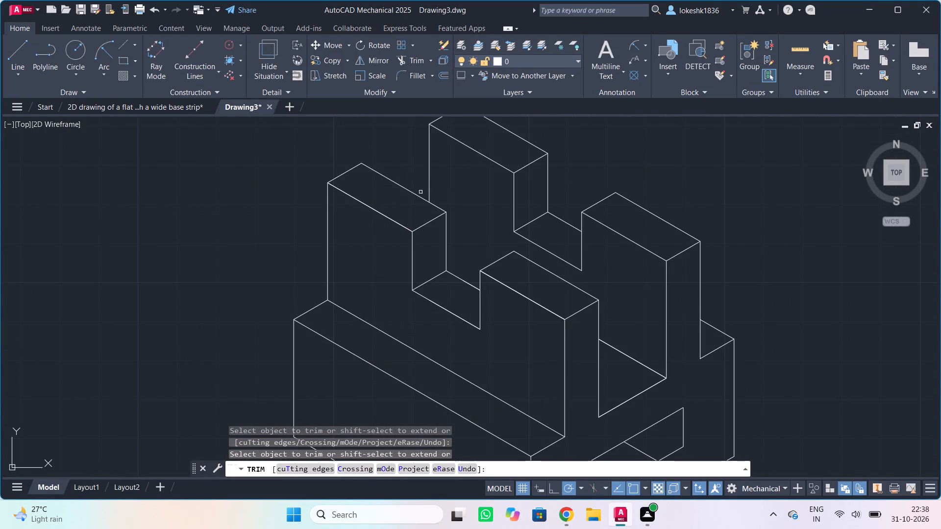
scroll(454, 191, down, 1)
middle_click(460, 189)
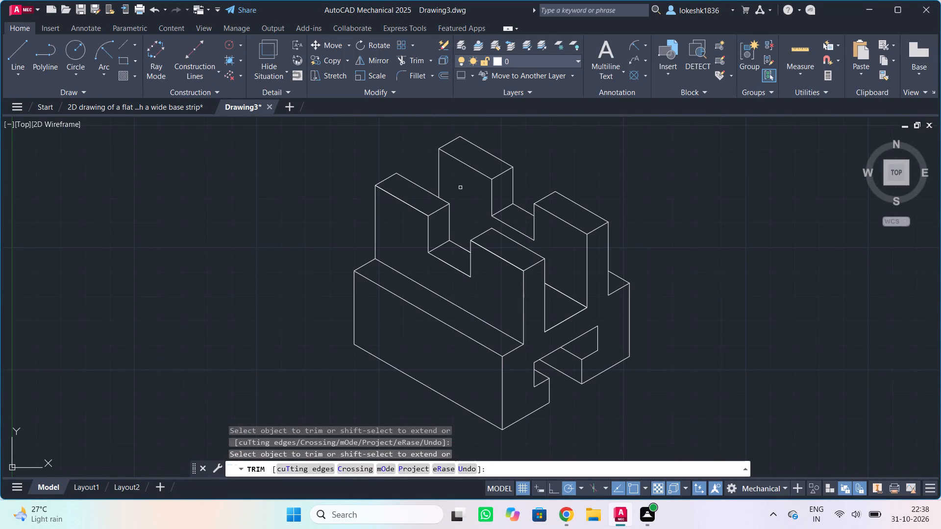
key(Escape)
middle_drag(460, 188, 469, 180)
scroll(473, 179, down, 1)
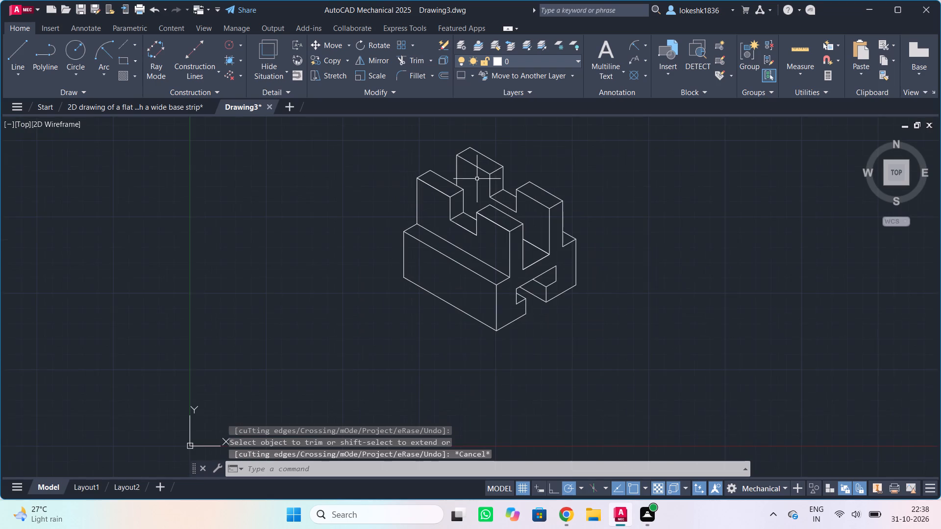
middle_drag(482, 185, 474, 200)
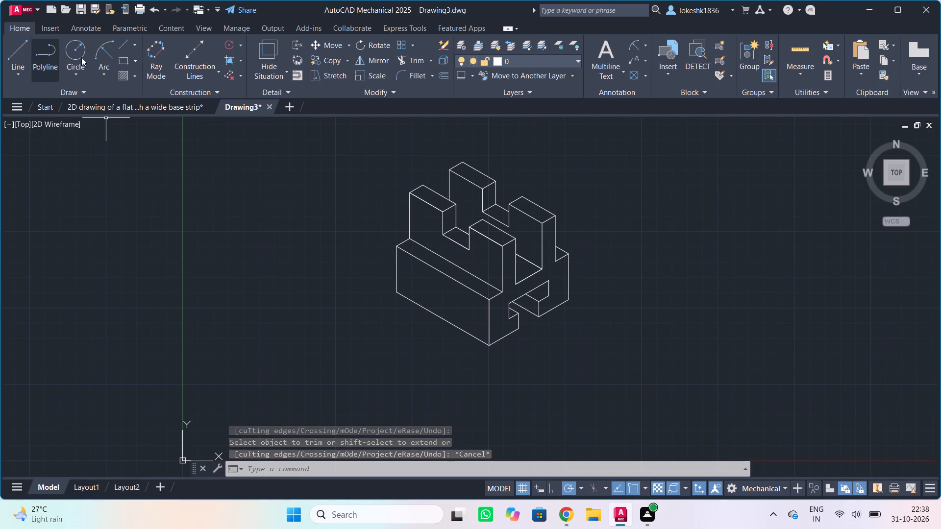
Add an aligned dimension to the vertical edge at the far end of the T-shaped slot, placed outside the block.
click(83, 31)
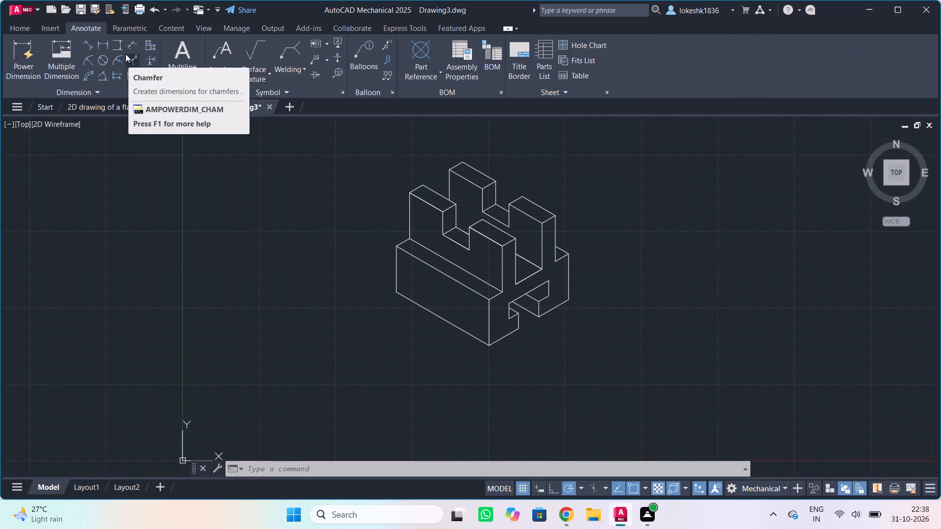
scroll(120, 49, up, 1)
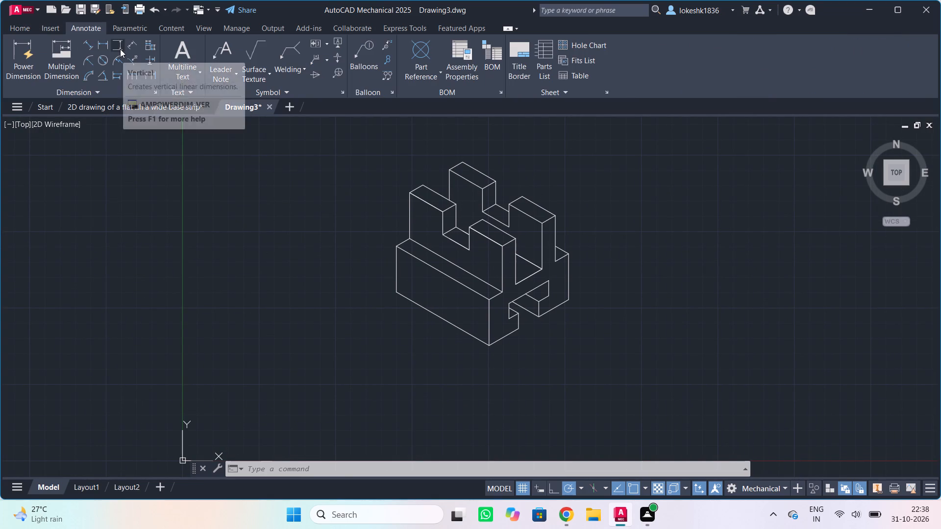
click(87, 48)
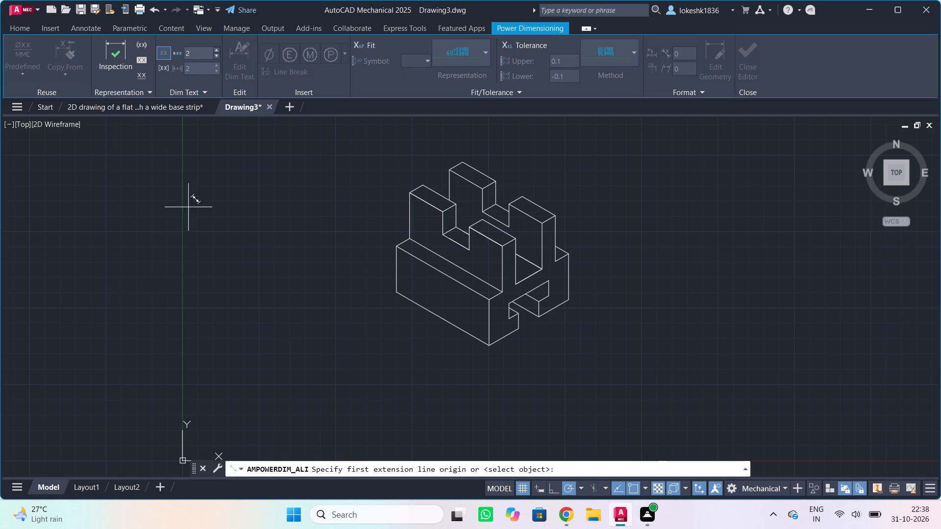
scroll(606, 292, up, 1)
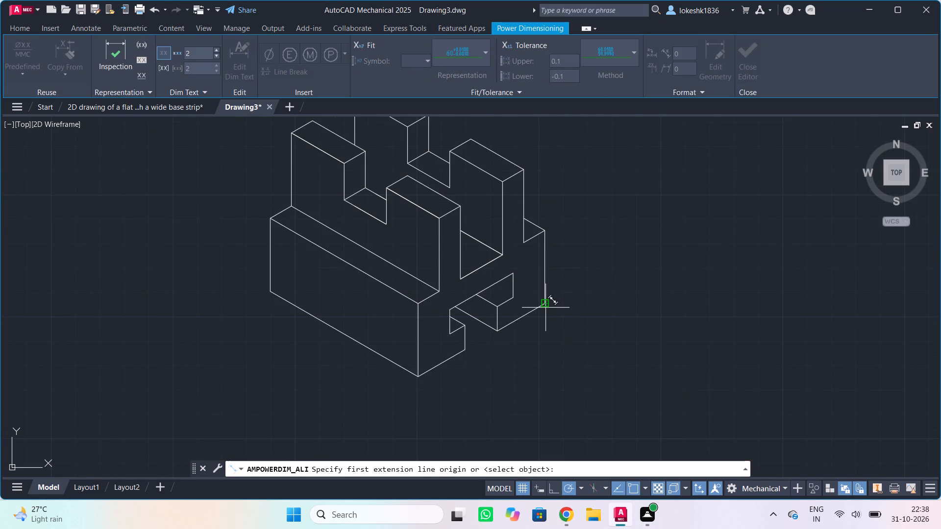
click(514, 297)
click(513, 274)
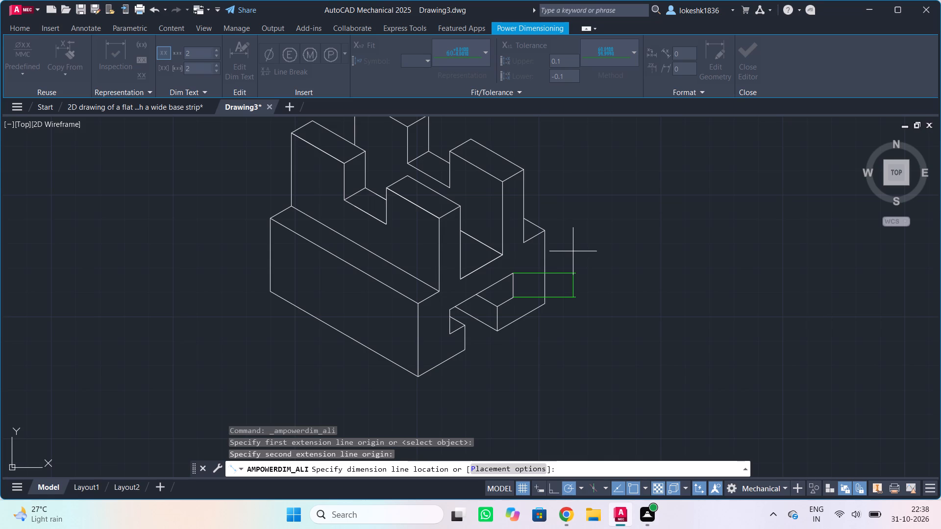
click(569, 257)
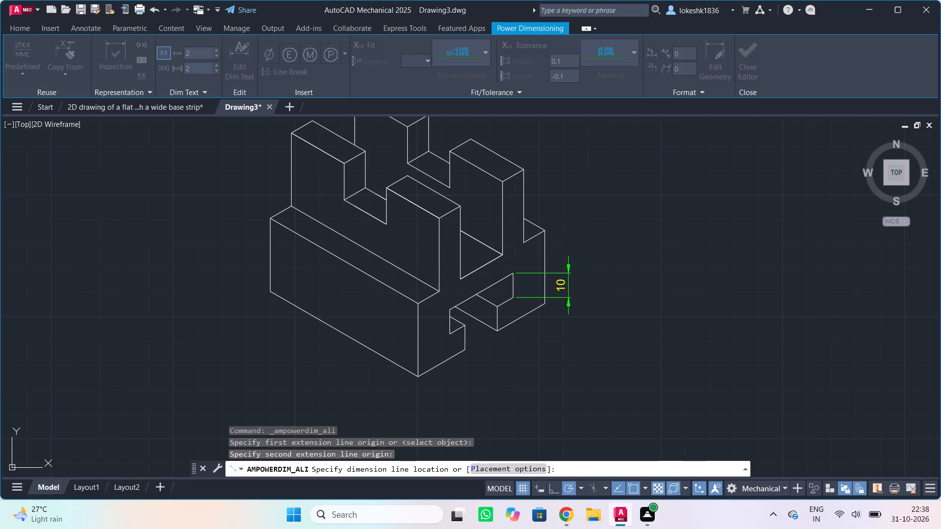
click(603, 242)
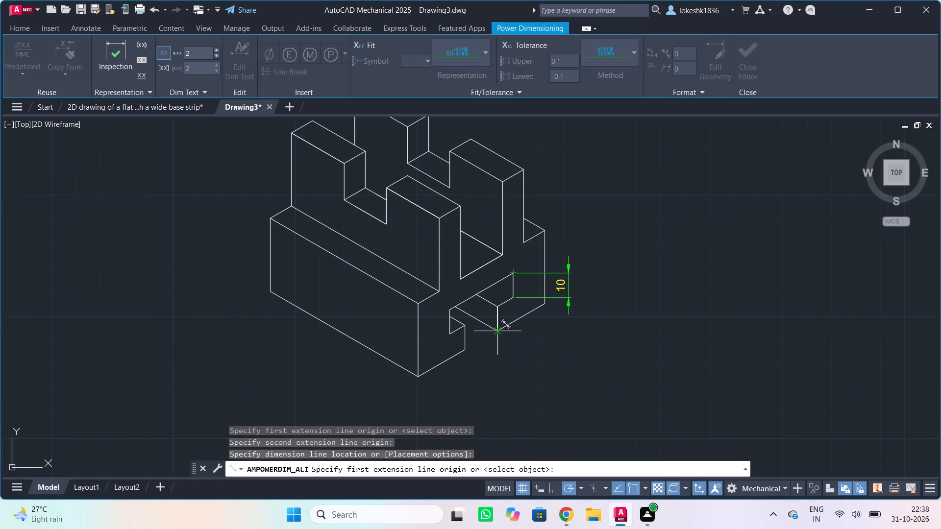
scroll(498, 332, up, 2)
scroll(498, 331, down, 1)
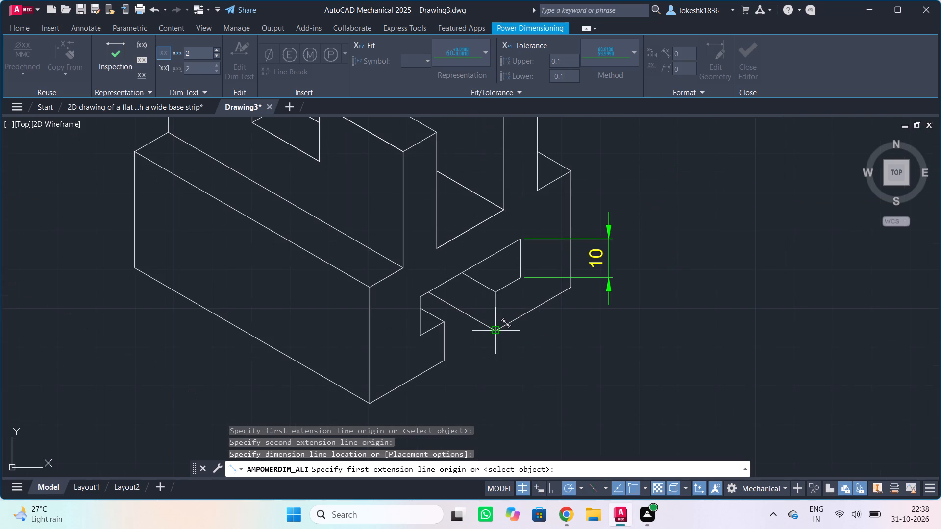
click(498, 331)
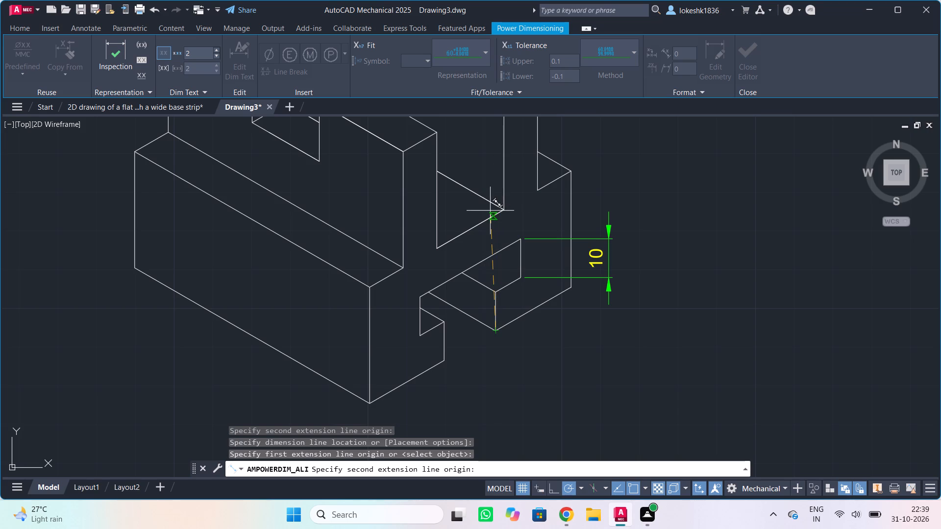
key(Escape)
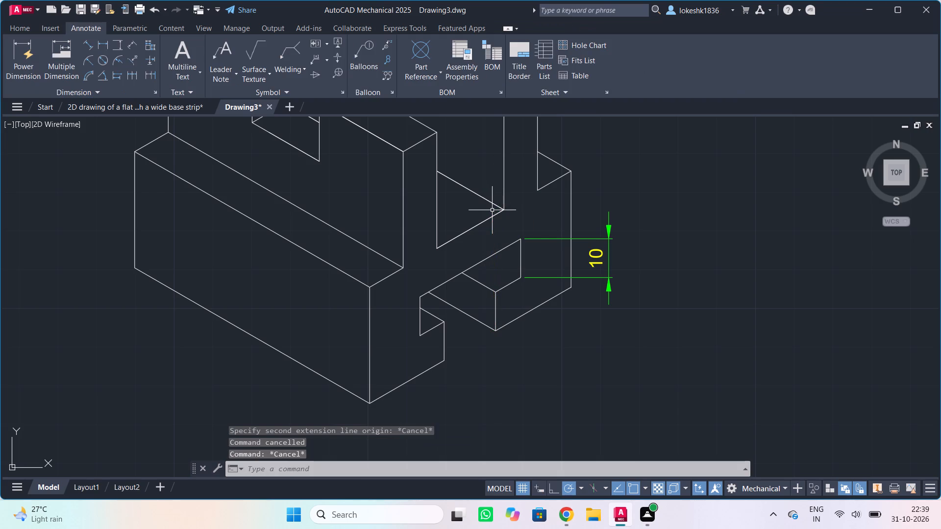
Add an aligned dimension for the block's height along its far front vertical edge, placed outside the slot dimension.
key(Return)
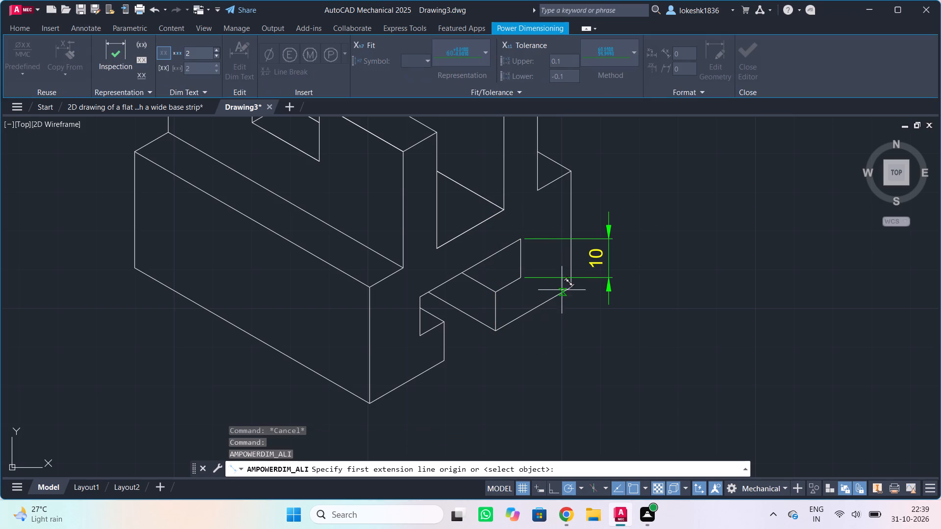
click(570, 288)
click(573, 169)
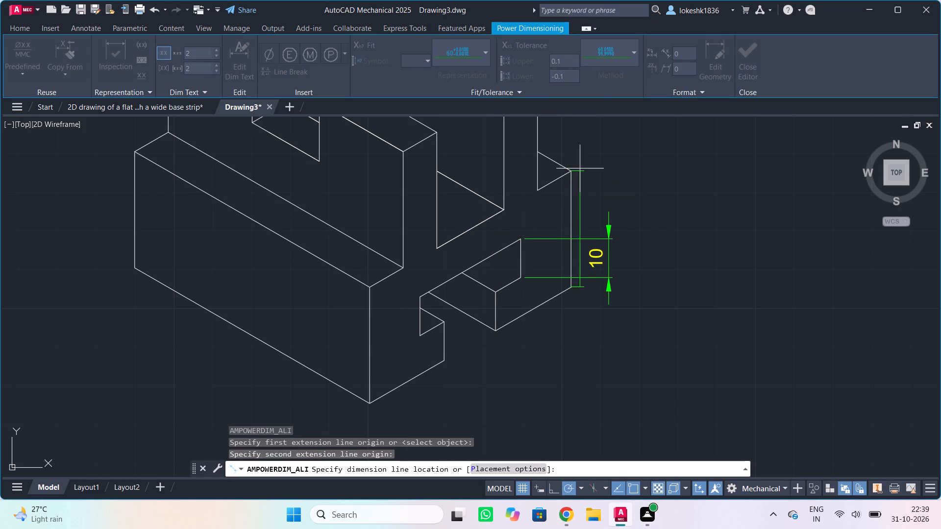
click(656, 166)
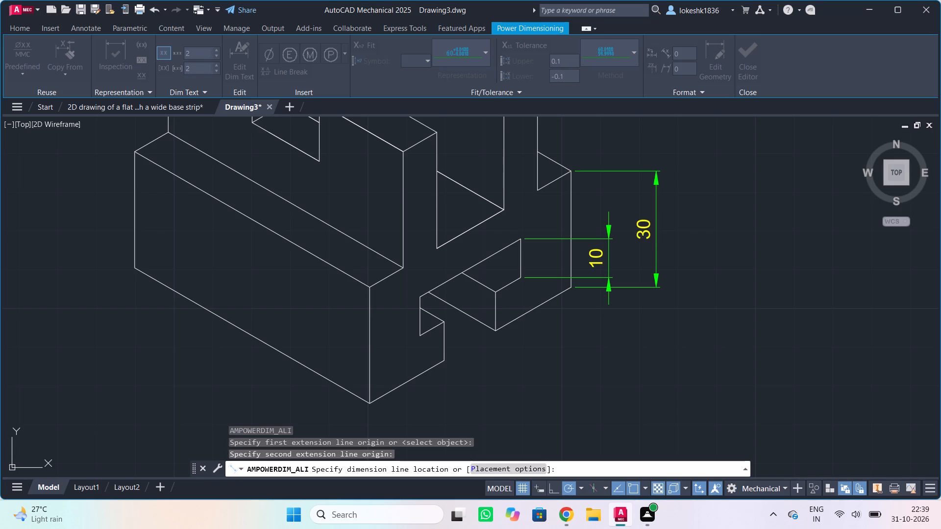
click(679, 209)
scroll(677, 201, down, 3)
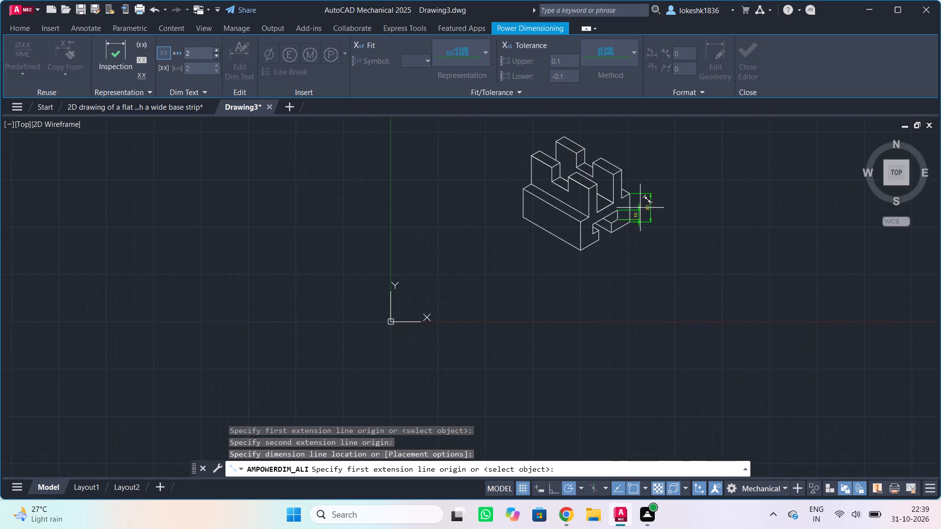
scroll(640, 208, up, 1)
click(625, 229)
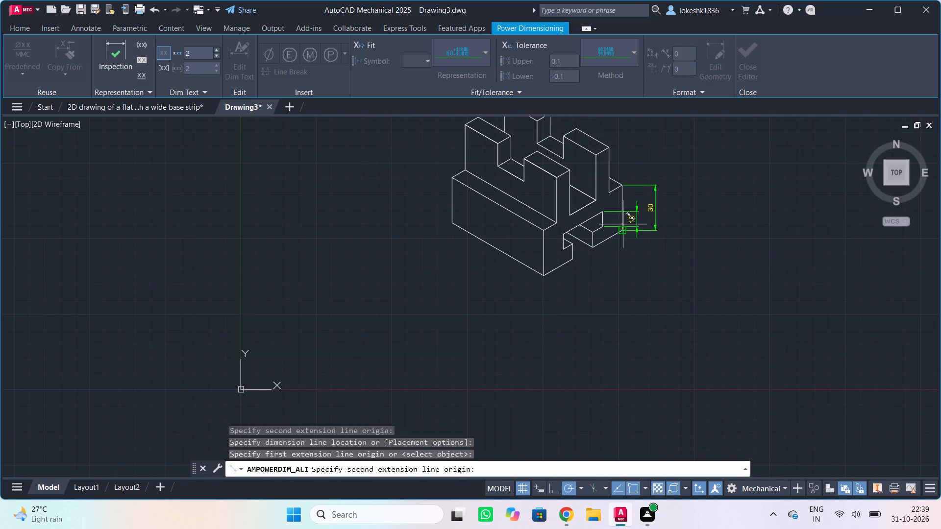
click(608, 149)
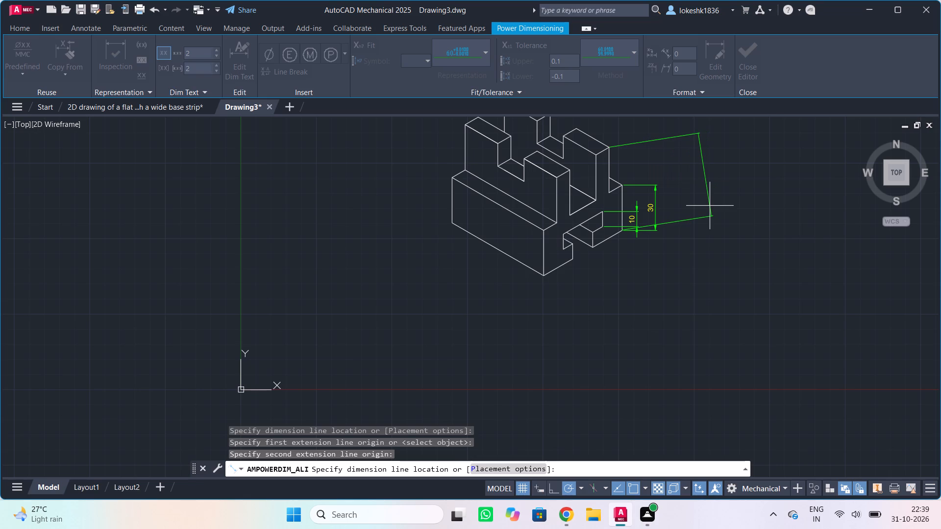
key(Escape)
Add an overall height dimension from the far upright's front inner top corner to the slot's lower corner, overriding its text with 60.
scroll(595, 182, up, 2)
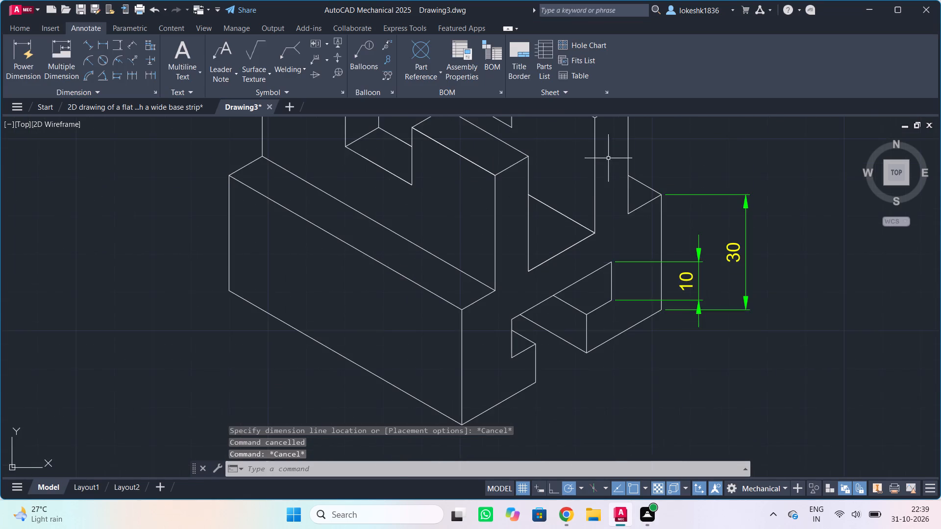
scroll(619, 156, down, 1)
middle_drag(616, 168, 616, 213)
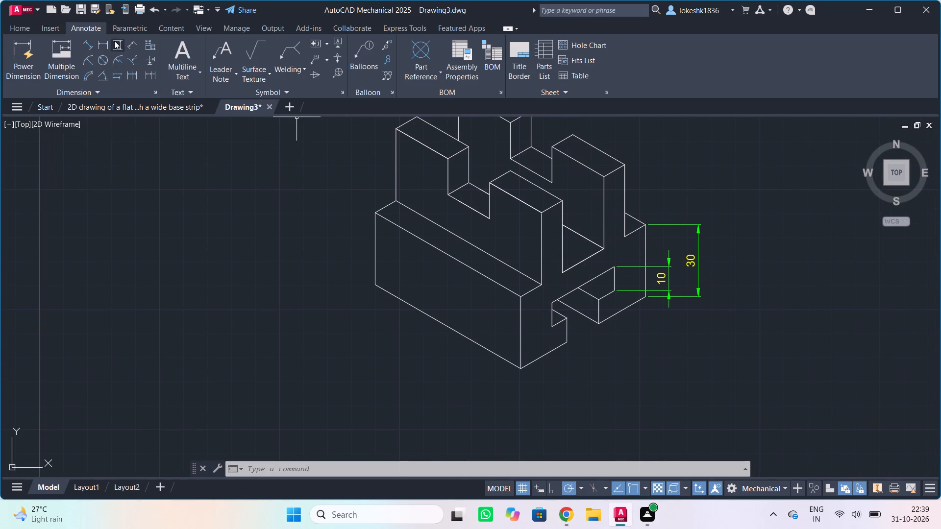
click(96, 46)
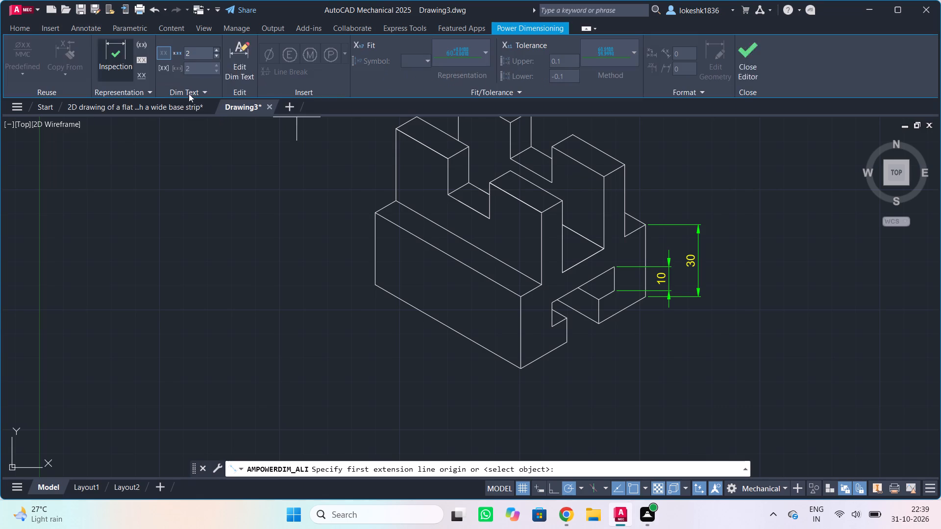
click(604, 177)
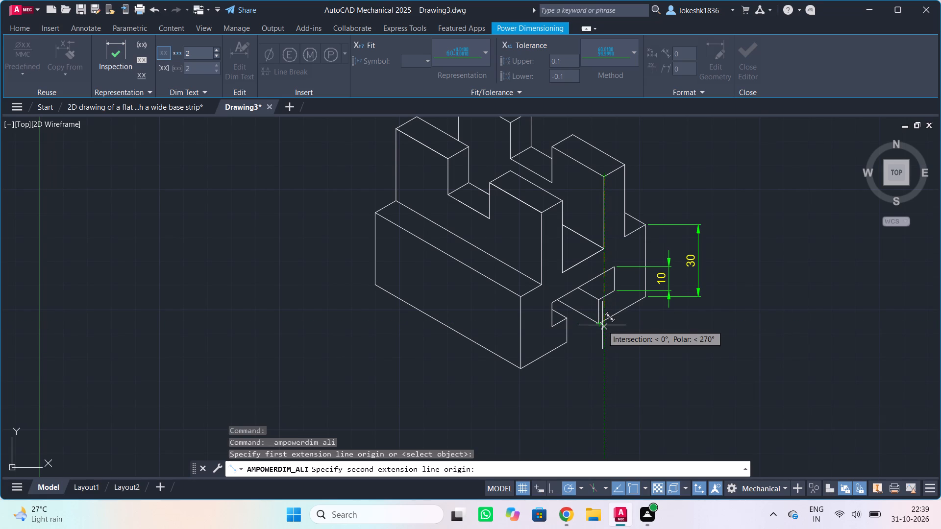
click(602, 324)
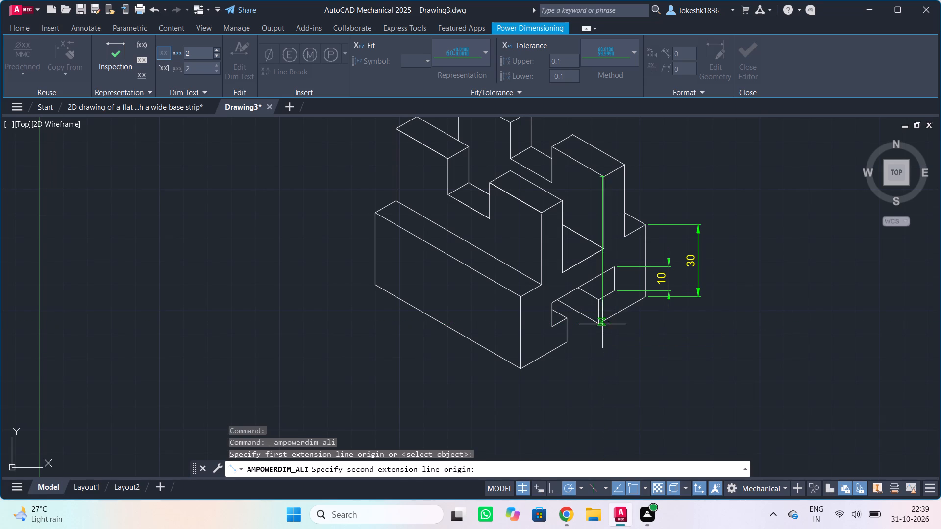
click(728, 262)
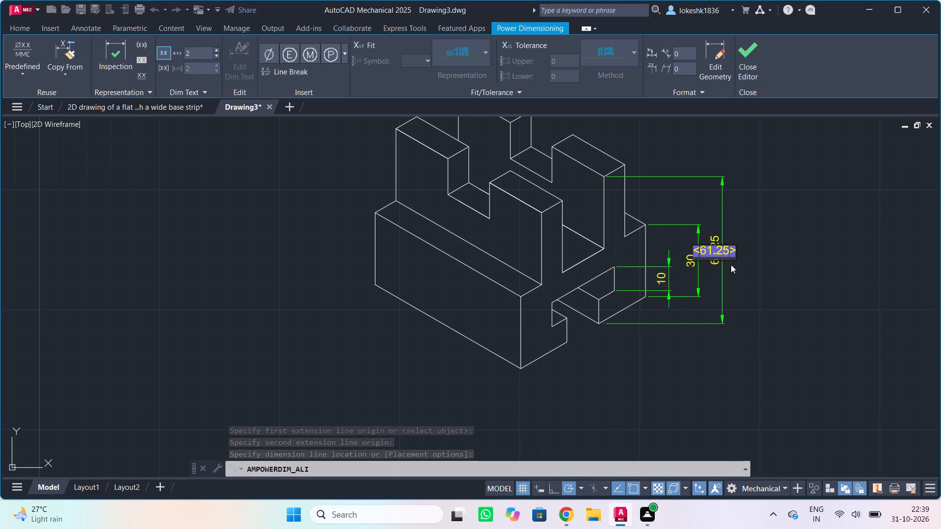
key(BackSpace)
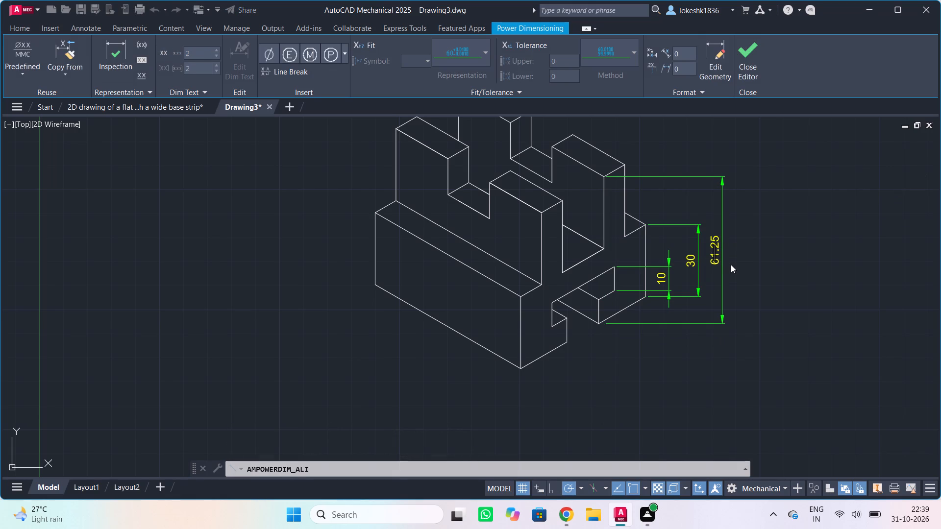
text(60)
key(Return)
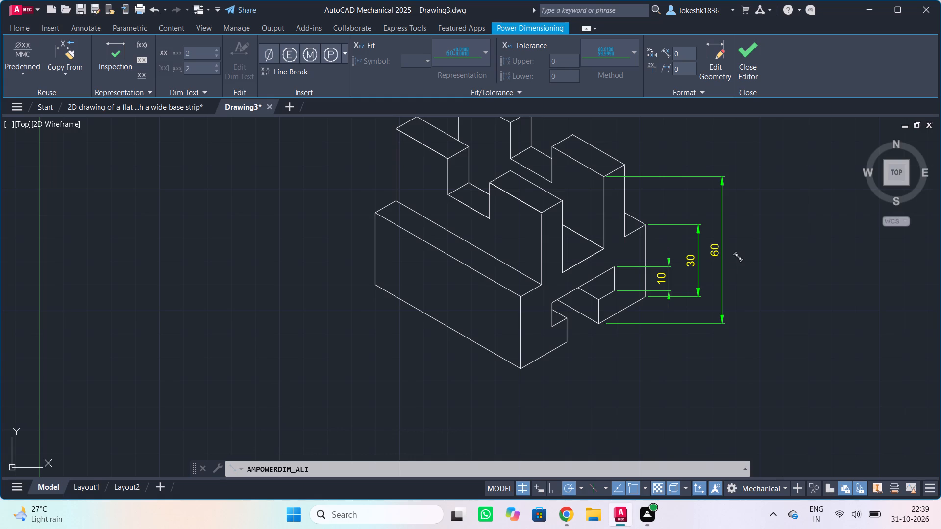
Add an aligned dimension for the width of the far upright's notch, between the top corners on its outer side.
scroll(732, 245, down, 1)
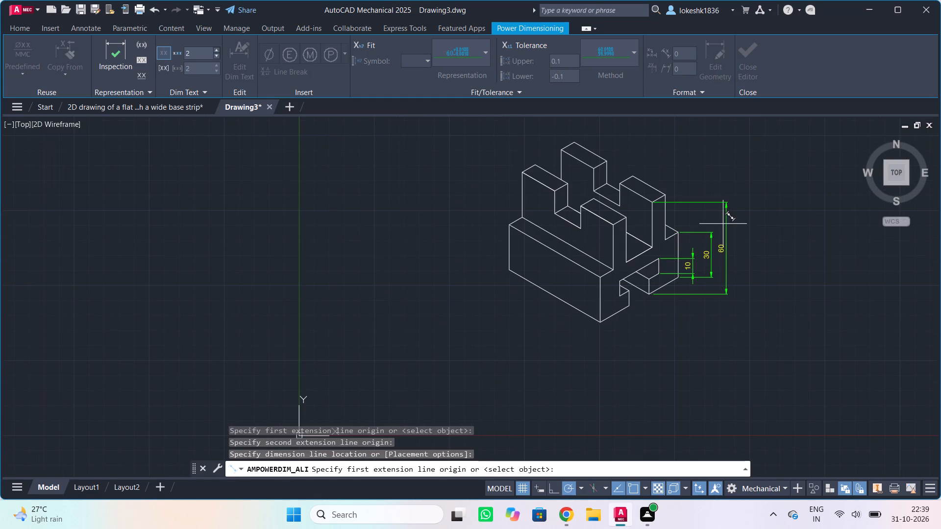
scroll(717, 241, up, 1)
middle_drag(701, 221, 699, 256)
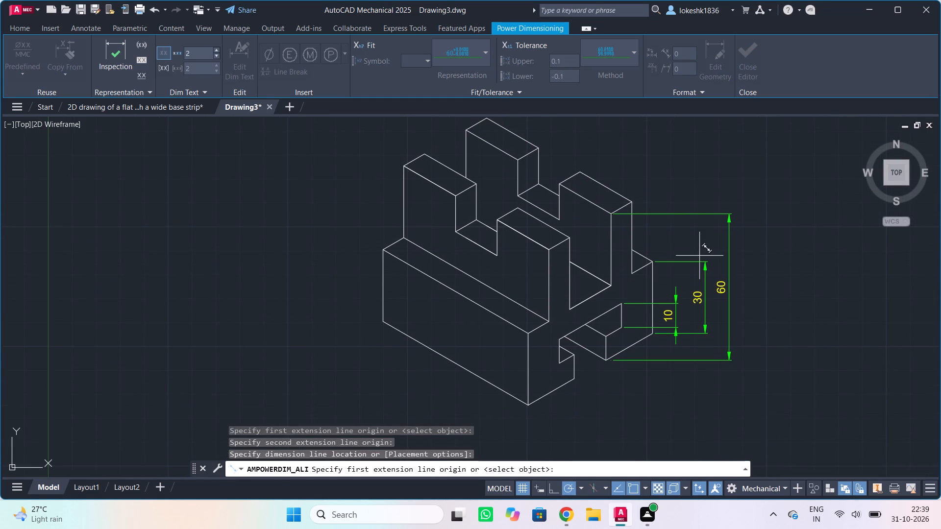
middle_drag(569, 185, 570, 236)
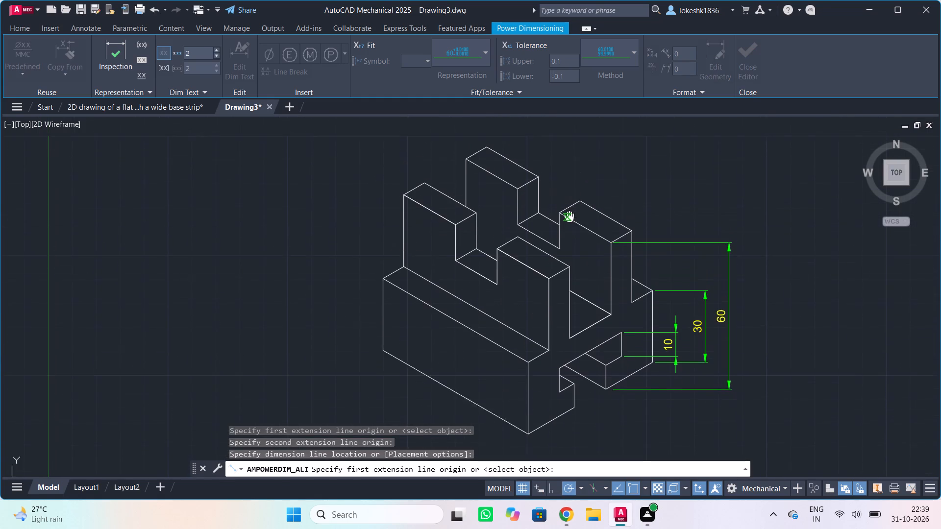
middle_drag(570, 236, 571, 262)
click(585, 249)
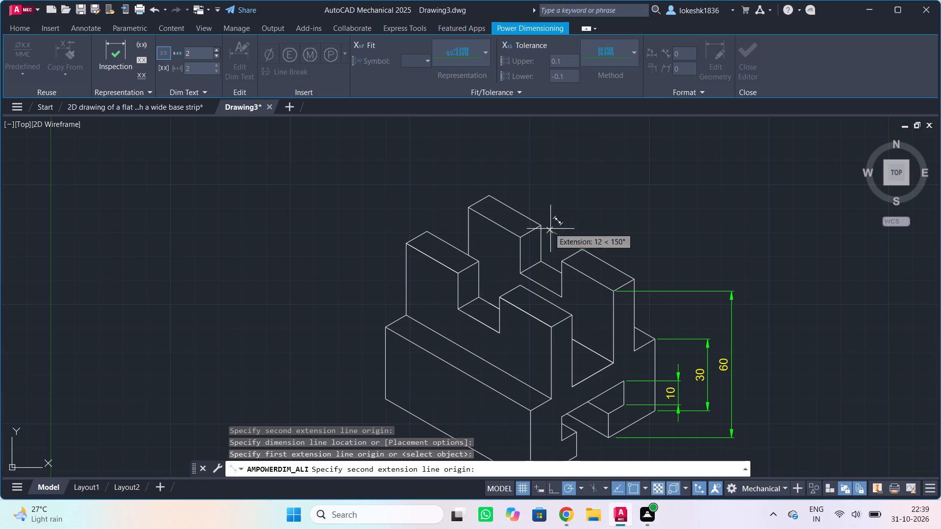
click(538, 228)
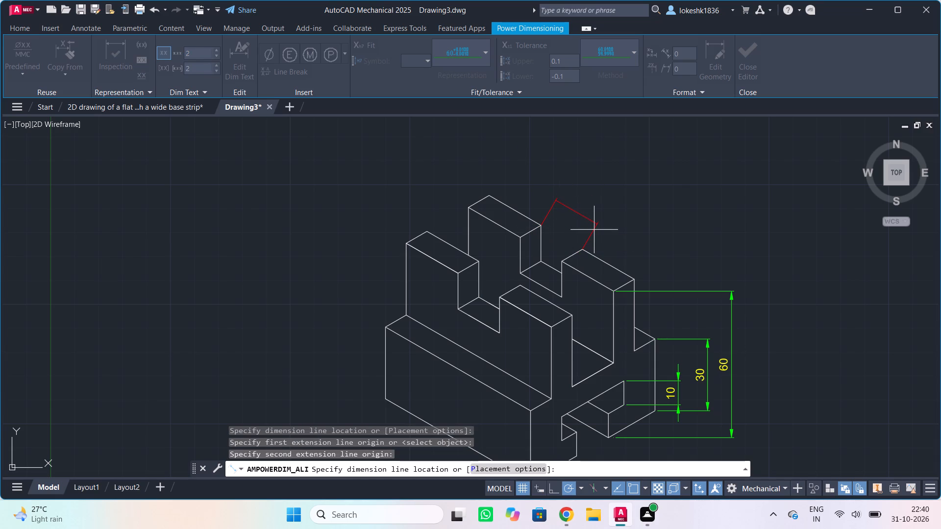
click(594, 230)
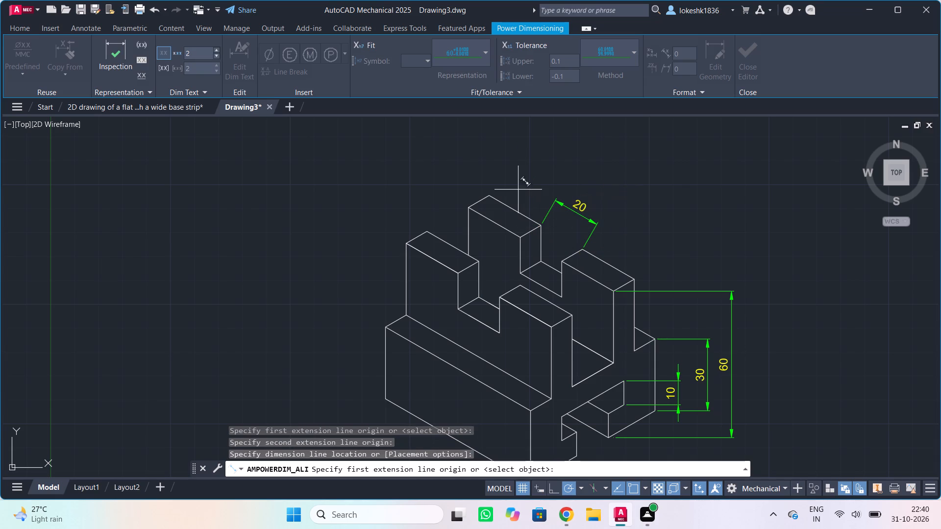
middle_drag(485, 182, 505, 223)
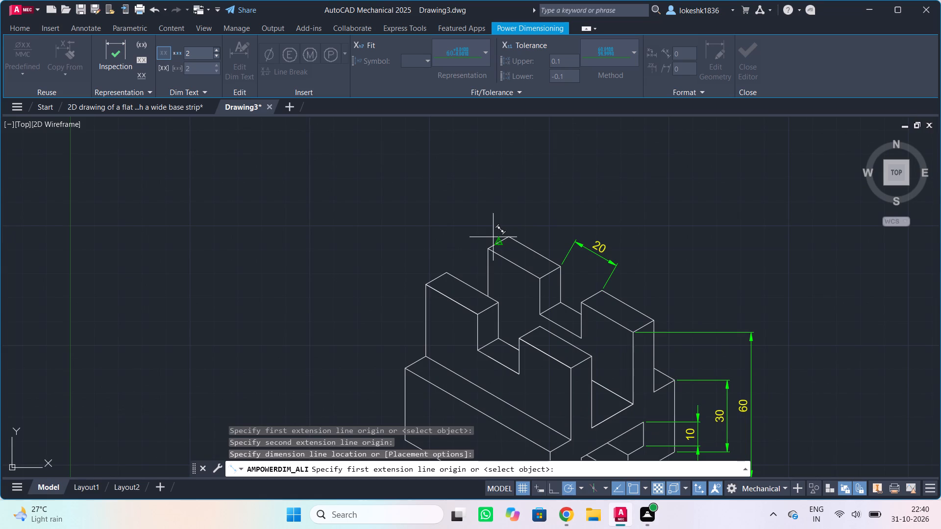
Add an aligned dimension for the gap between the two uprights, across their facing top corners at the back end.
click(443, 272)
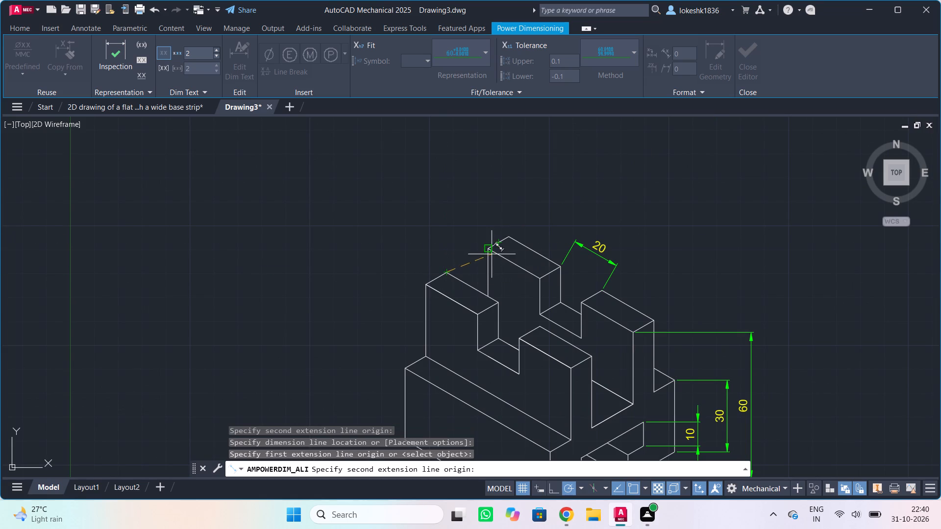
click(490, 251)
click(458, 242)
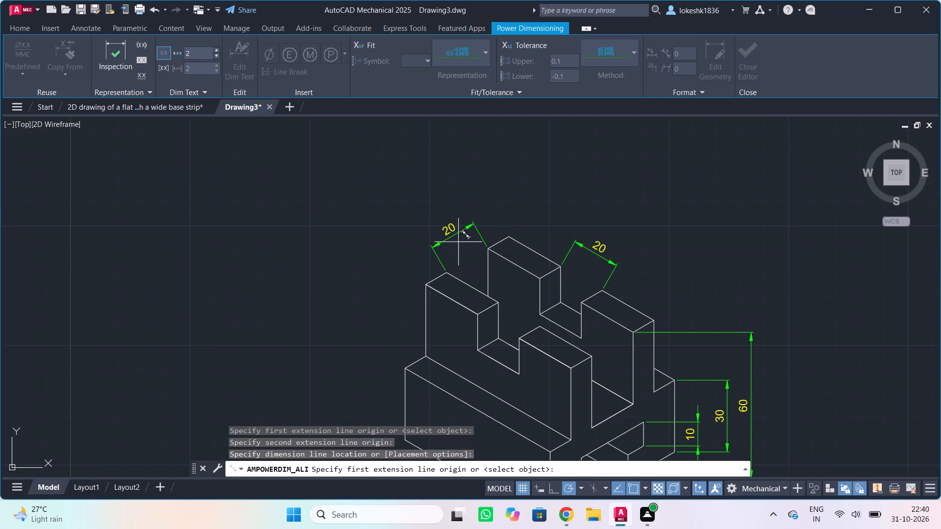
Add an aligned dimension for the overall width across both uprights' tops, placed outside the gap dimension.
click(429, 288)
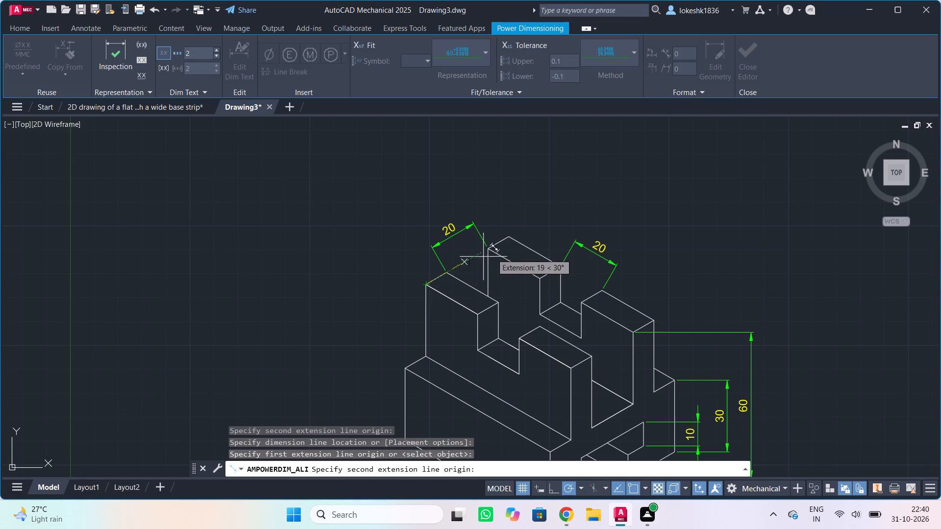
click(512, 238)
click(434, 213)
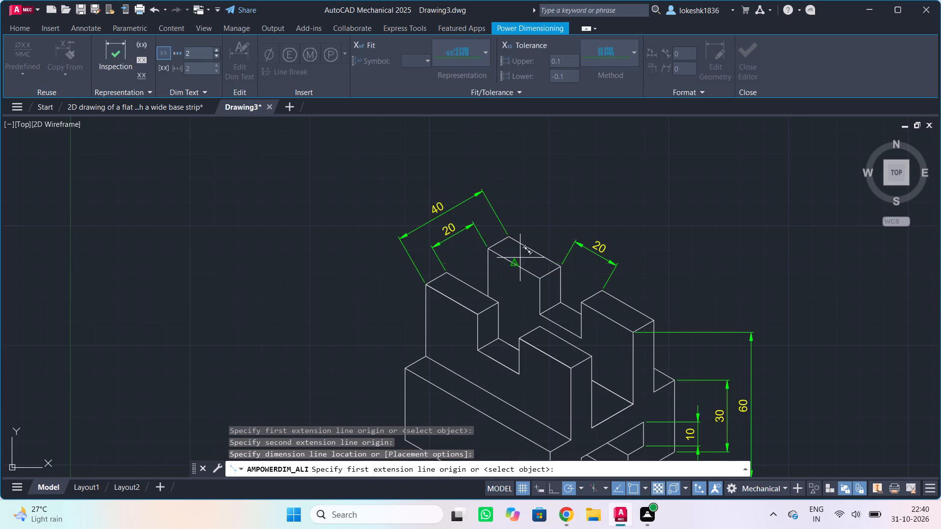
Add an aligned dimension for the depth of the near upright's notch along its vertical edge, placed outside the upright.
middle_drag(545, 217, 559, 191)
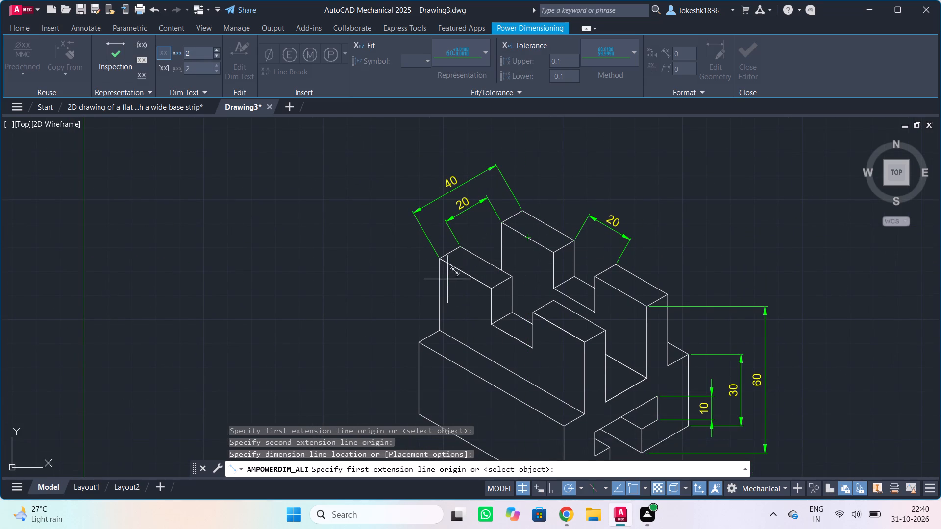
click(493, 289)
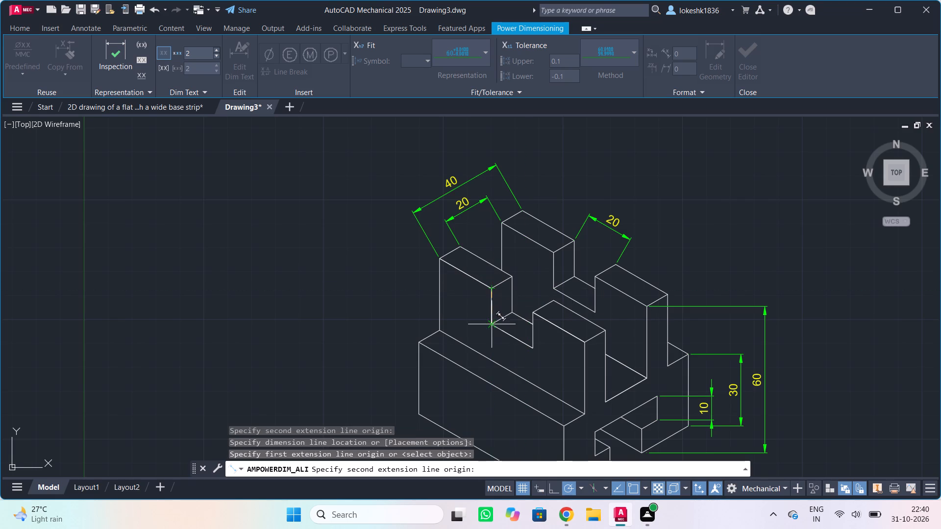
click(494, 326)
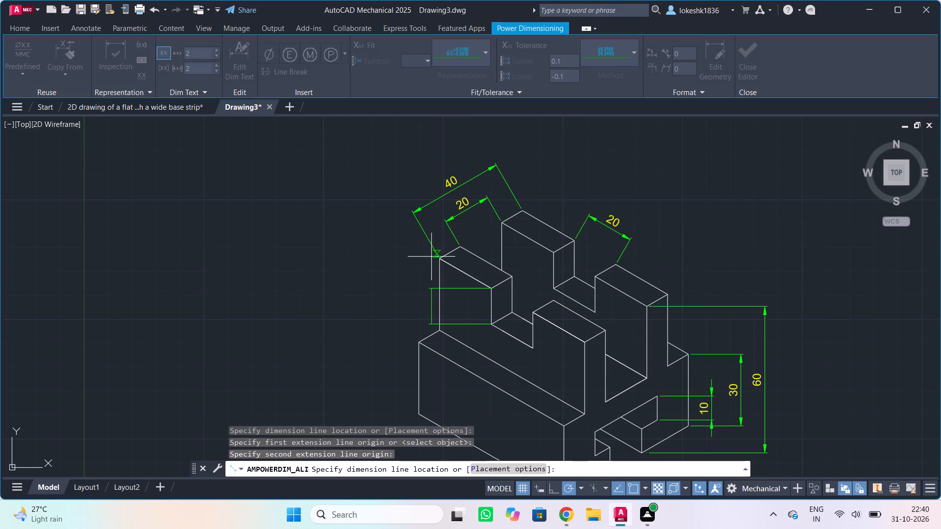
click(423, 263)
Add an aligned dimension for the block's length along its long bottom edge, placed below the block.
middle_drag(384, 287, 367, 254)
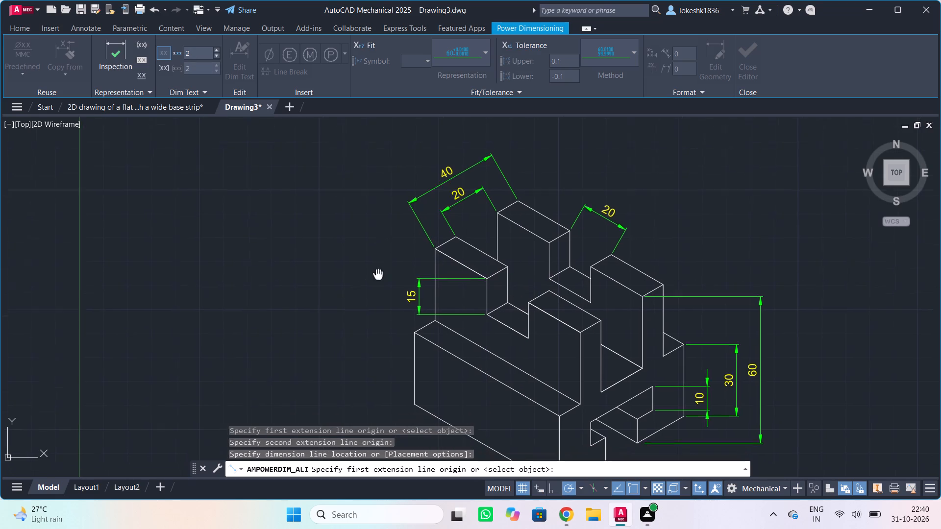
middle_drag(367, 254, 307, 153)
scroll(329, 206, down, 1)
middle_drag(332, 207, 343, 267)
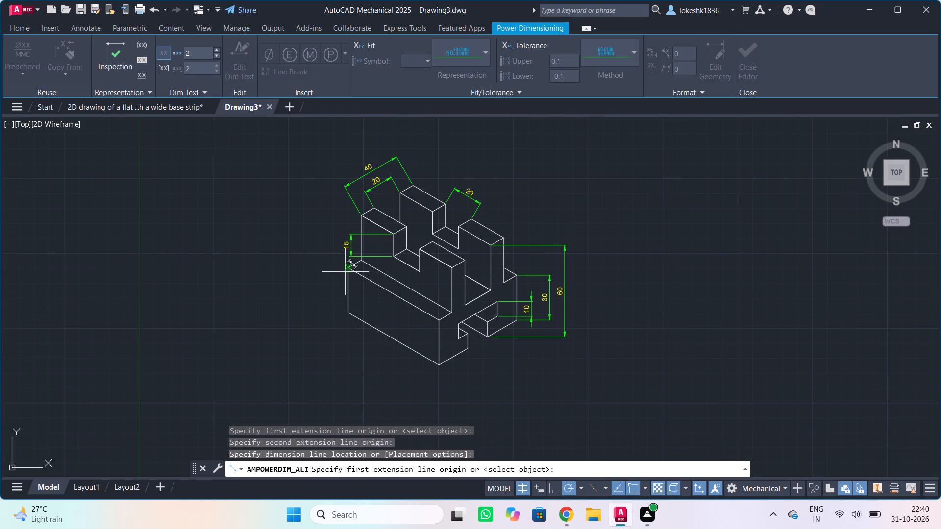
click(345, 316)
click(439, 368)
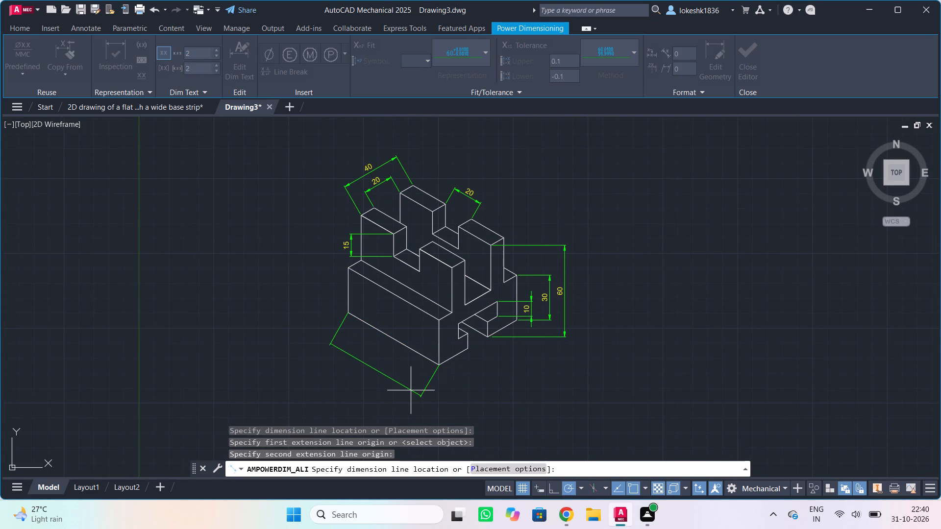
click(394, 371)
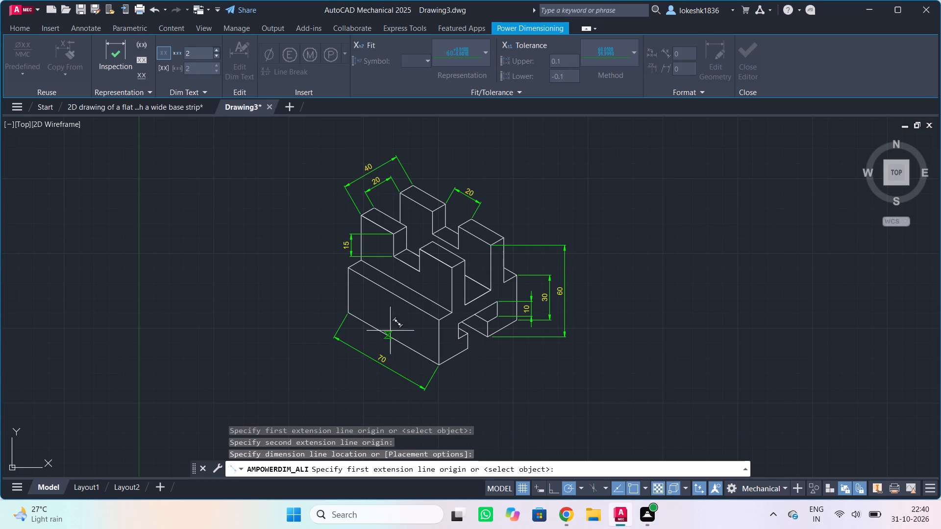
Add an aligned dimension for the T-shaped slot's opening width, between the lower corners on the block's bottom edge.
scroll(390, 331, up, 2)
scroll(390, 319, down, 2)
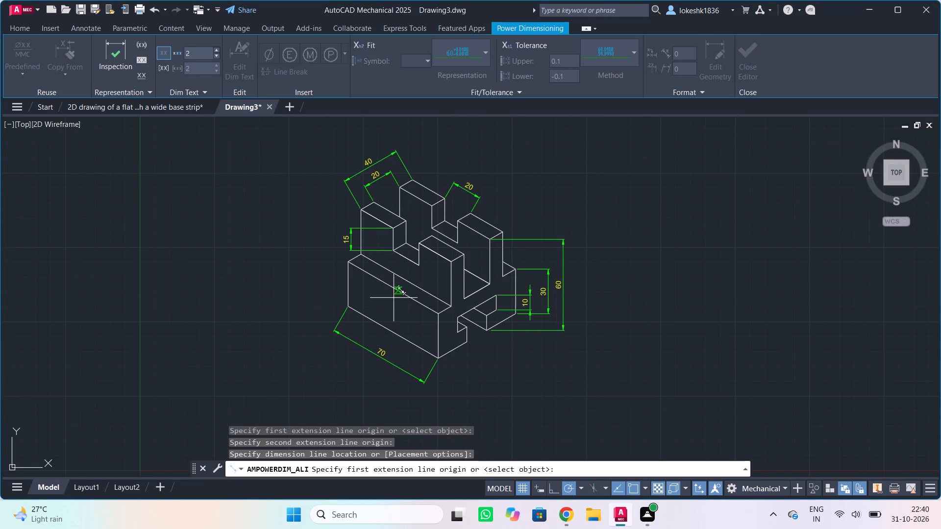
middle_drag(394, 297, 384, 265)
scroll(376, 264, down, 2)
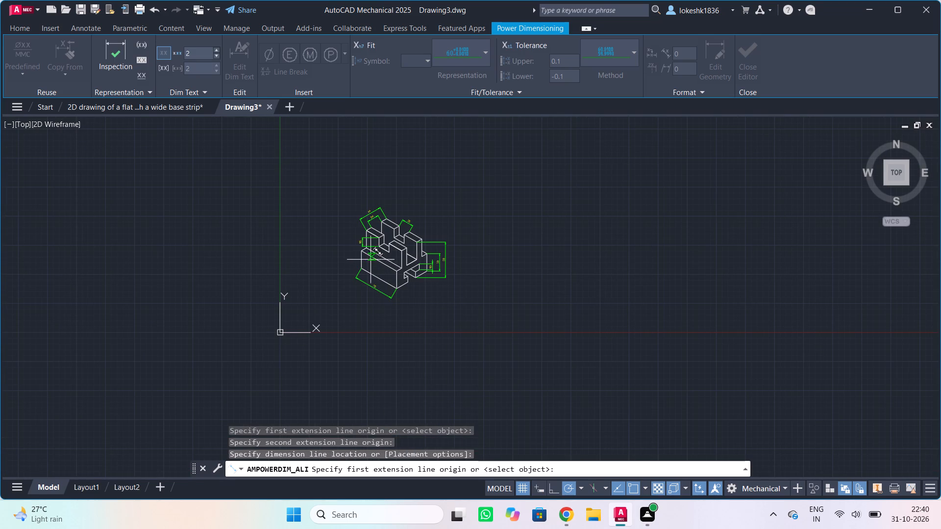
scroll(433, 278, up, 2)
scroll(384, 271, up, 1)
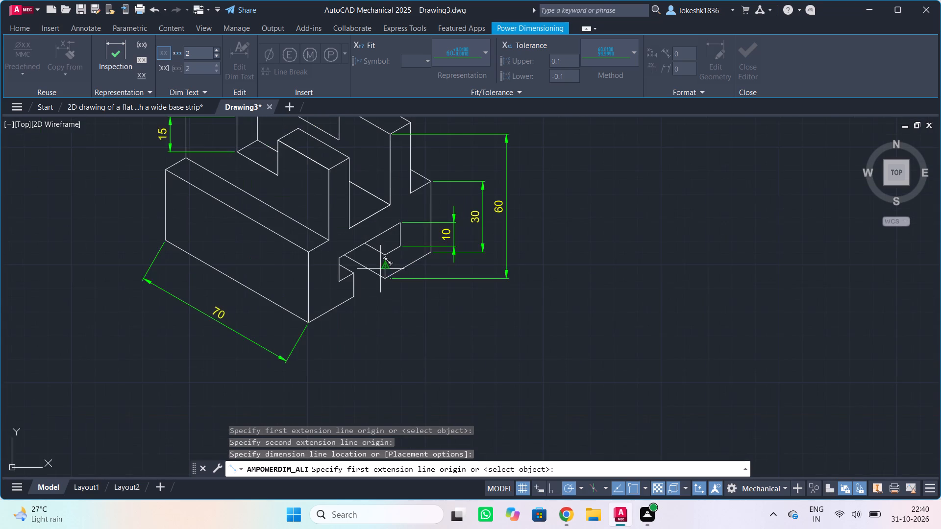
scroll(368, 269, up, 3)
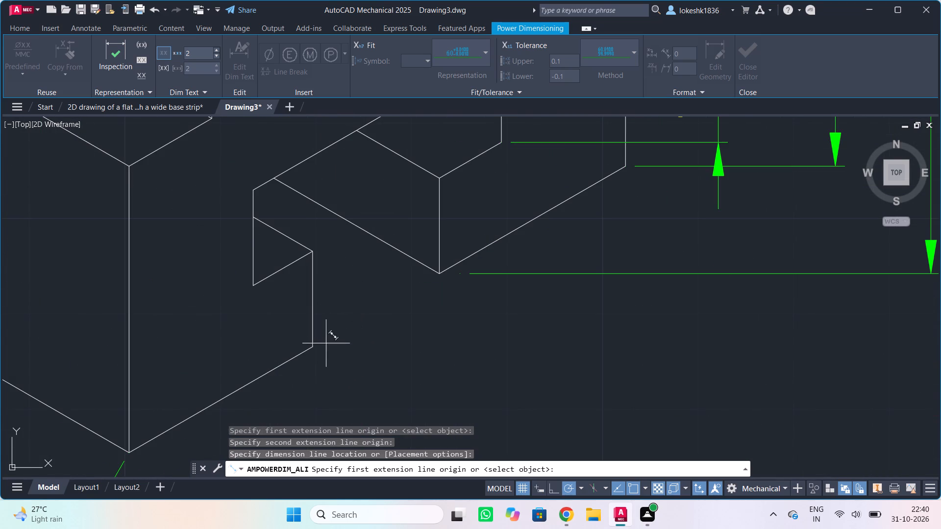
click(312, 349)
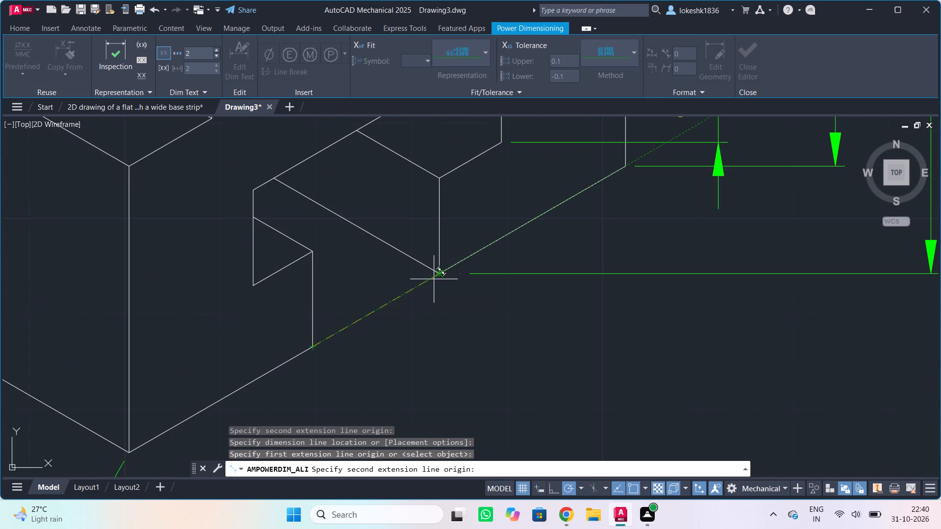
click(440, 273)
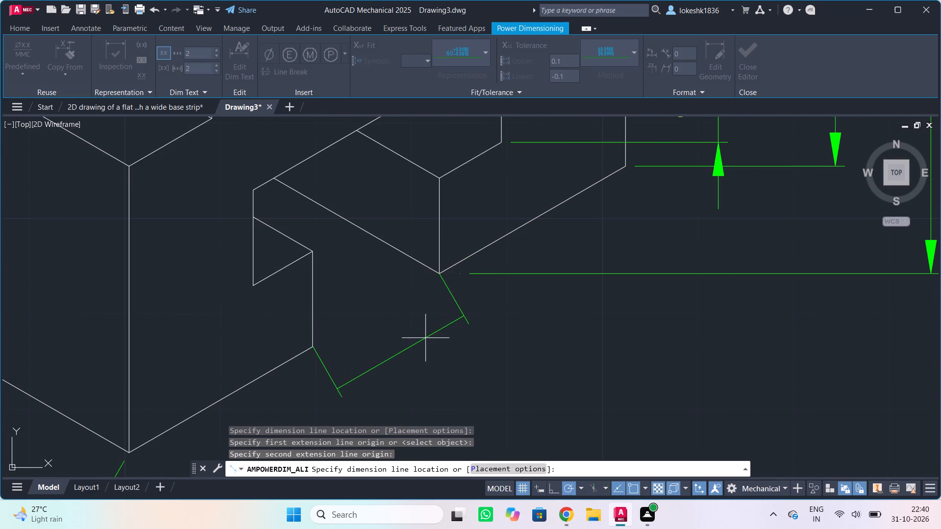
click(414, 332)
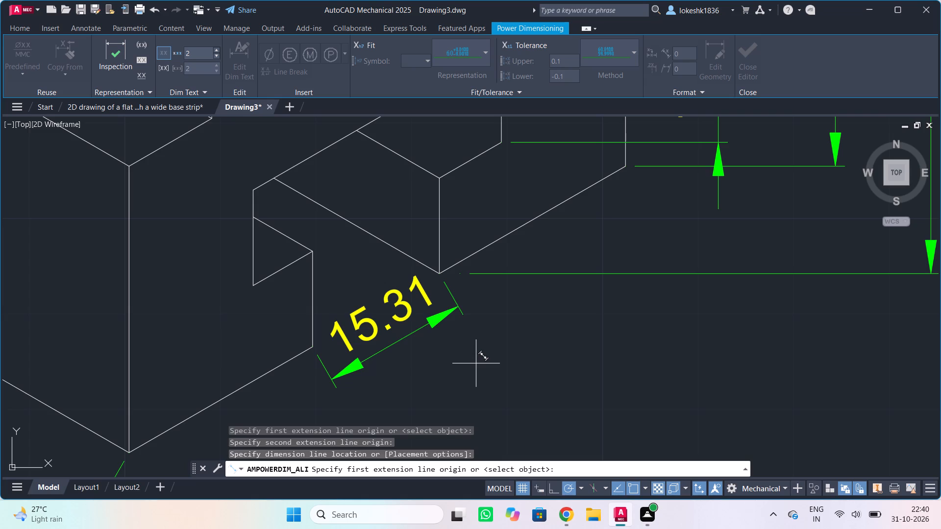
Add an aligned dimension for the T-shaped slot's wide inner part, placed outside the opening-width dimension.
scroll(470, 335, down, 1)
middle_drag(452, 360, 436, 300)
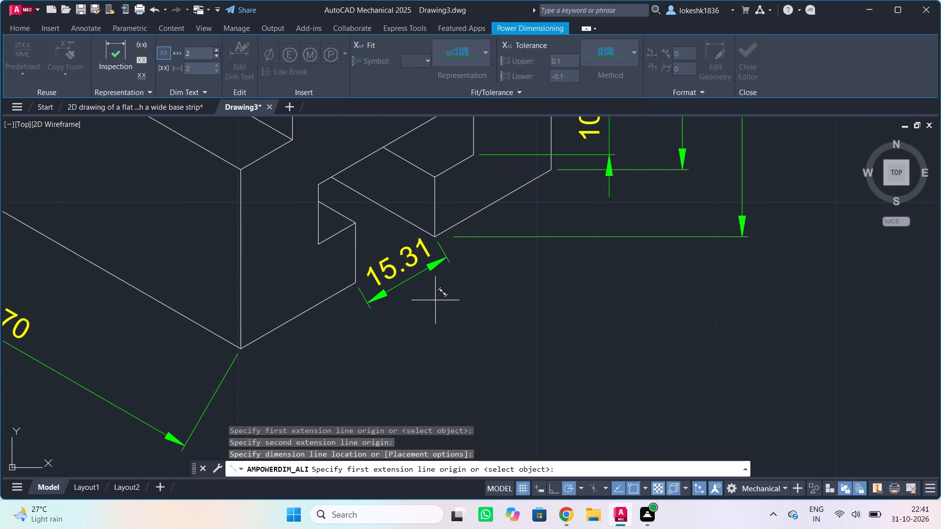
click(320, 245)
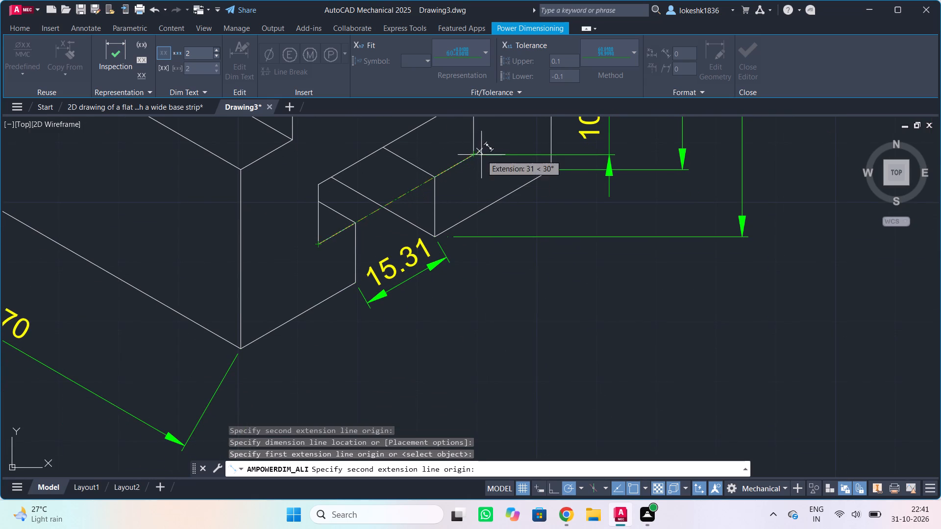
click(473, 155)
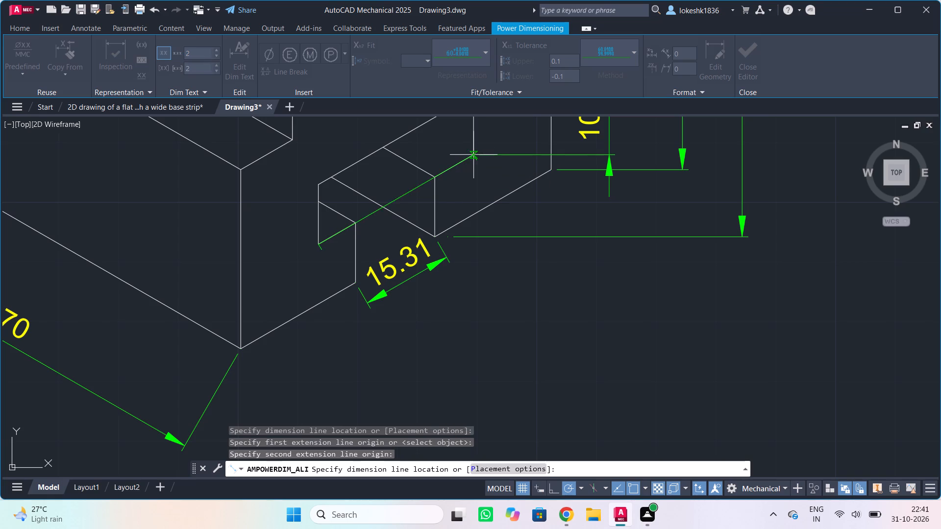
click(477, 312)
Add an aligned dimension for the block's overall width between its bottom end-face corners, placed outside the slot-width dimensions.
scroll(470, 251, down, 1)
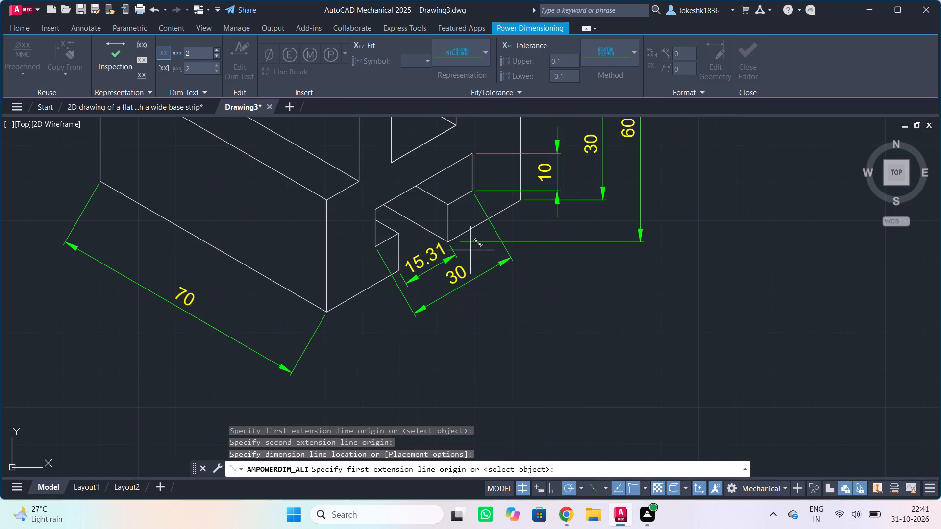
click(328, 311)
click(524, 201)
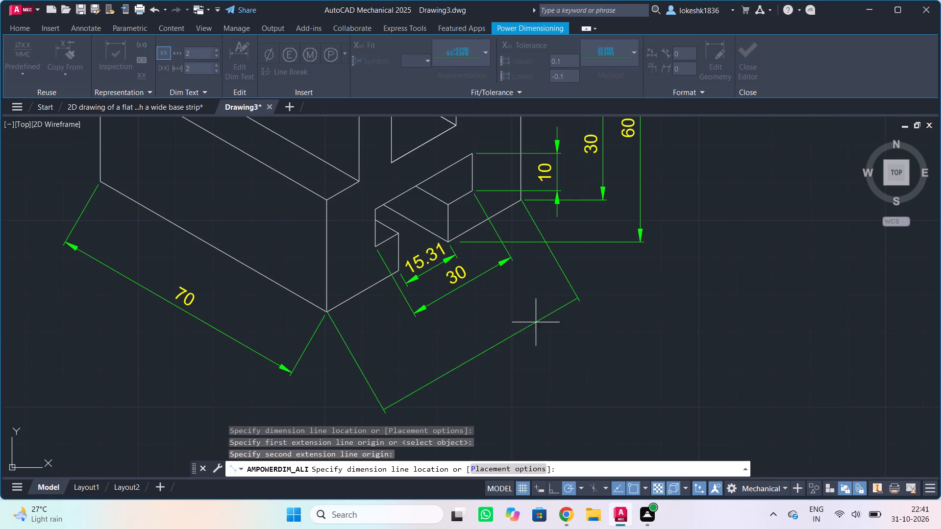
click(505, 311)
Override the text of the slot's opening-width dimension with 15.
scroll(438, 278, up, 2)
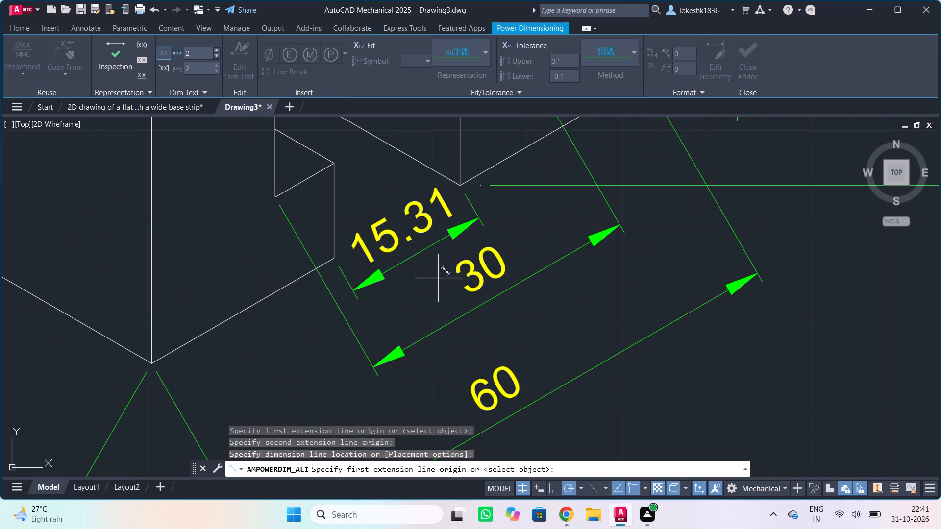
key(Escape)
click(419, 218)
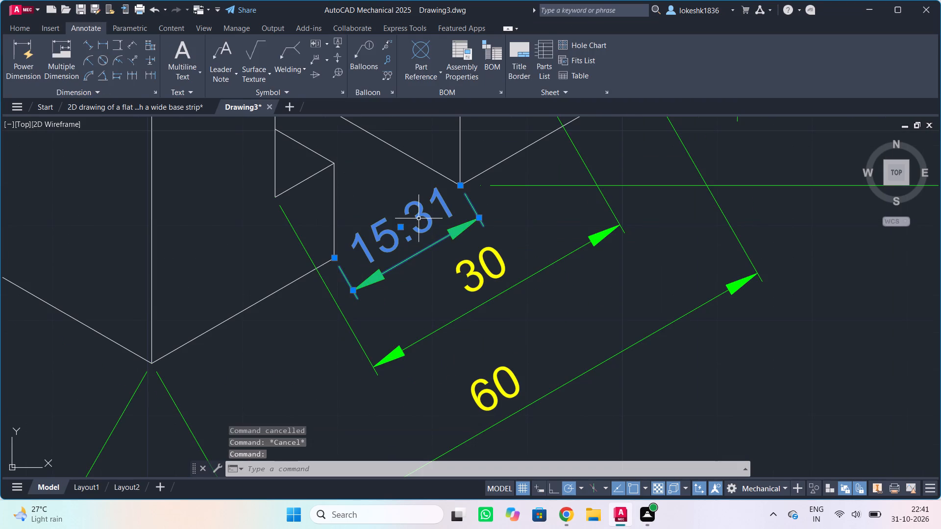
double_click(418, 218)
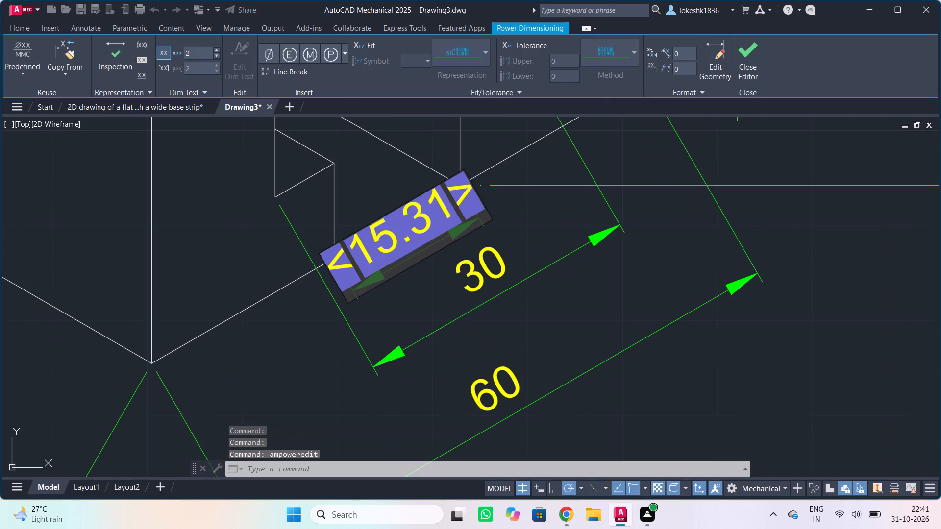
text(15)
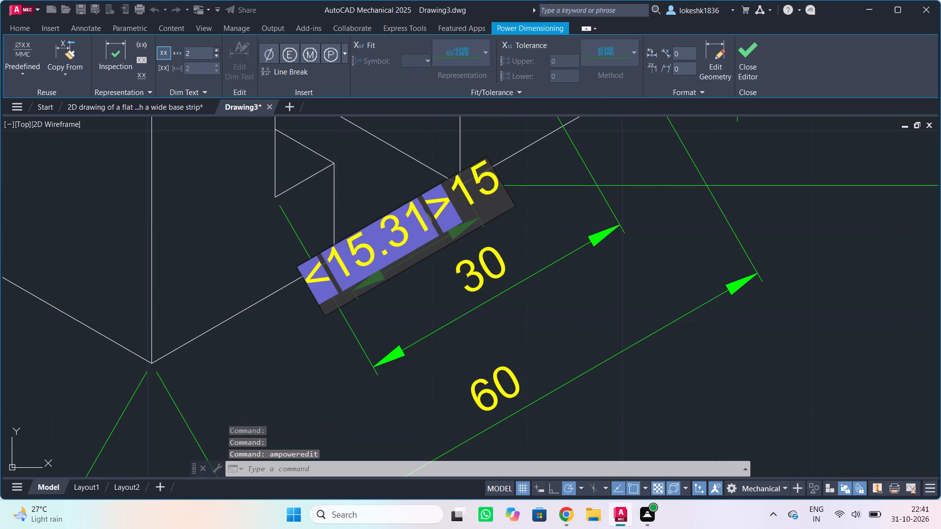
key(BackSpace)
key(BackSpace)
key(BackSpace)
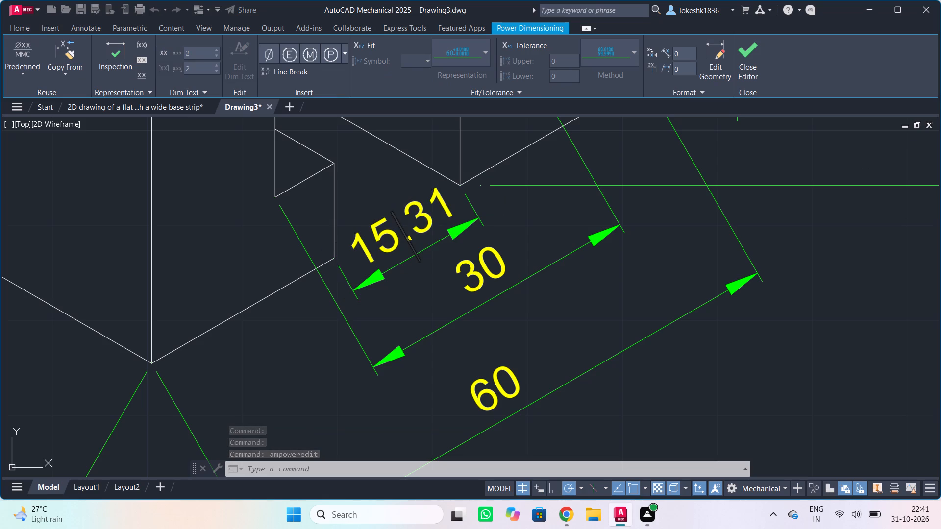
text(15)
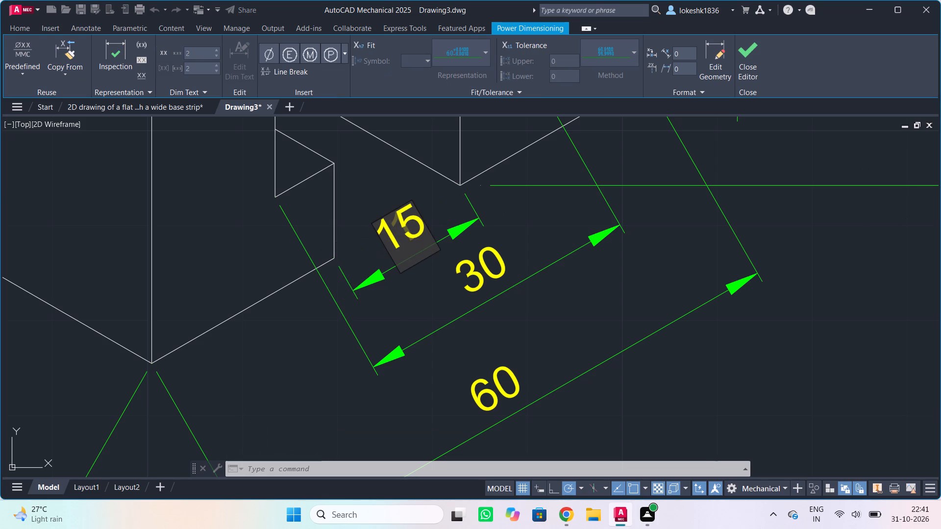
key(Return)
Inspect the whole isometric part and check its dimensions at overview and close-up scale.
scroll(455, 271, down, 1)
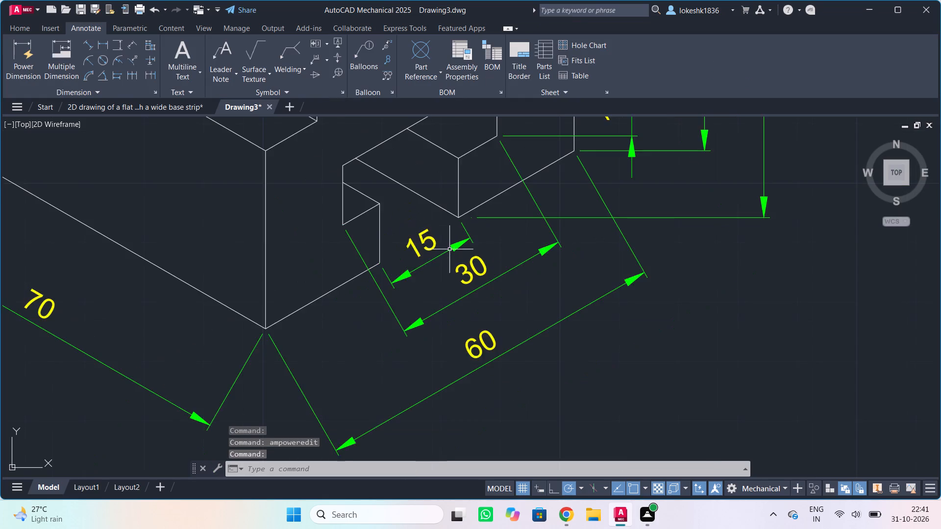
scroll(446, 245, down, 4)
middle_drag(453, 212, 455, 296)
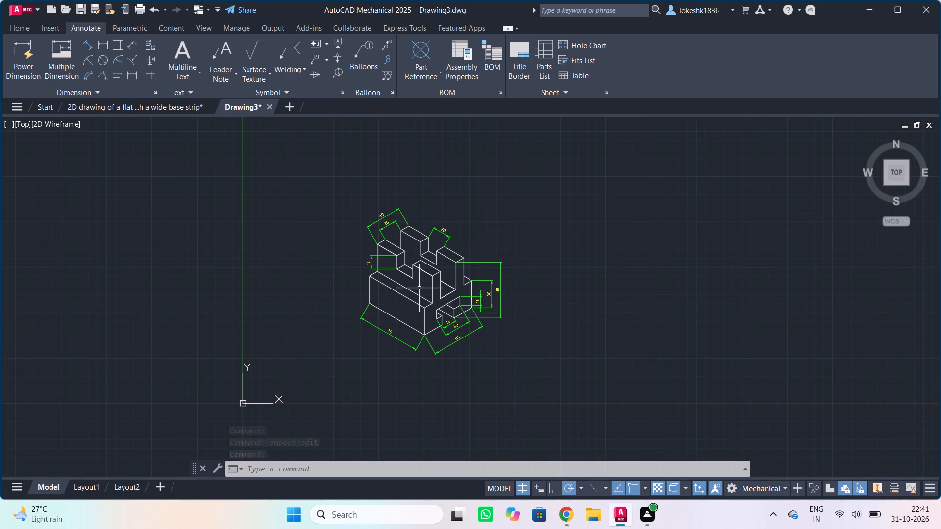
scroll(419, 288, up, 1)
scroll(419, 287, down, 1)
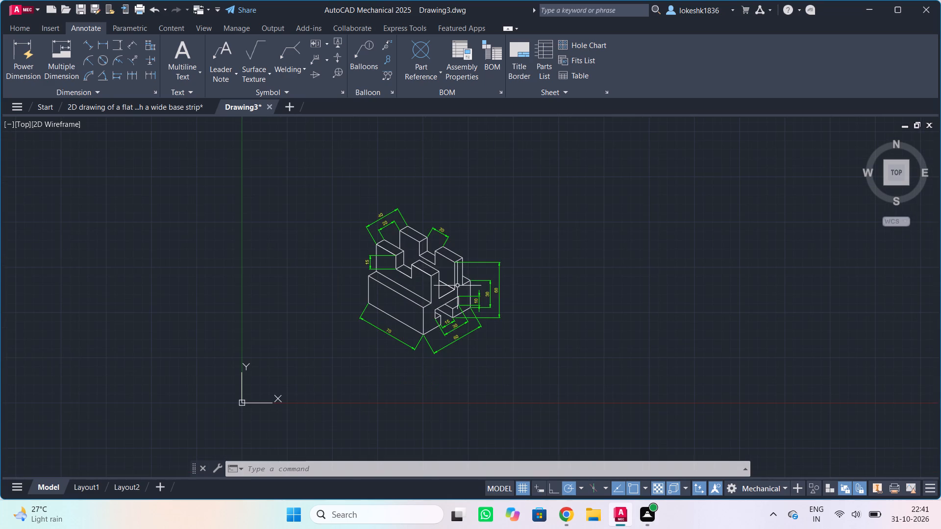
middle_drag(536, 258, 576, 220)
scroll(515, 226, up, 2)
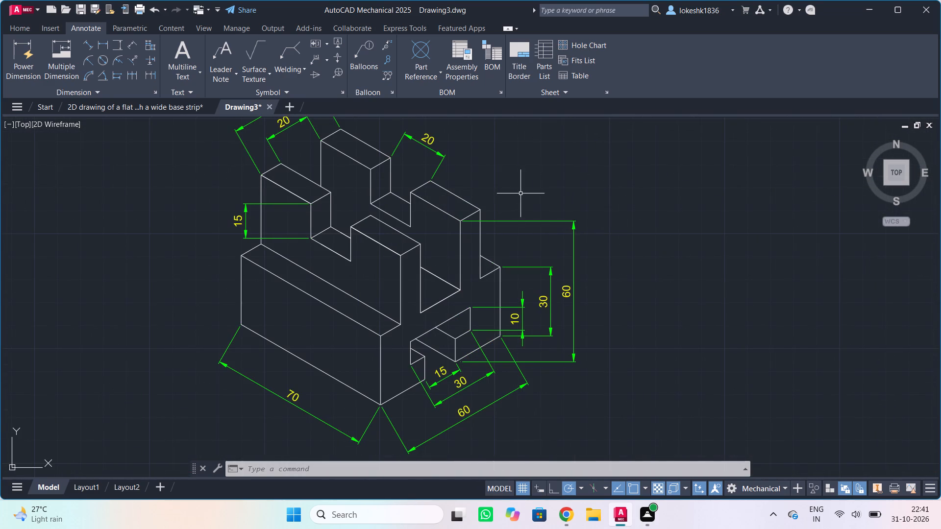
middle_drag(523, 193, 547, 213)
scroll(553, 215, up, 1)
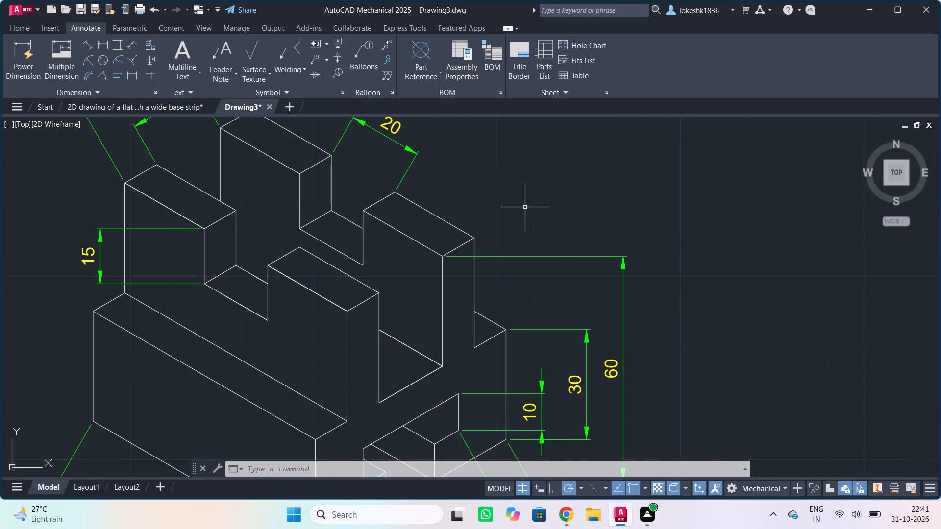
middle_drag(525, 207, 558, 197)
scroll(558, 197, down, 2)
middle_drag(587, 189, 587, 206)
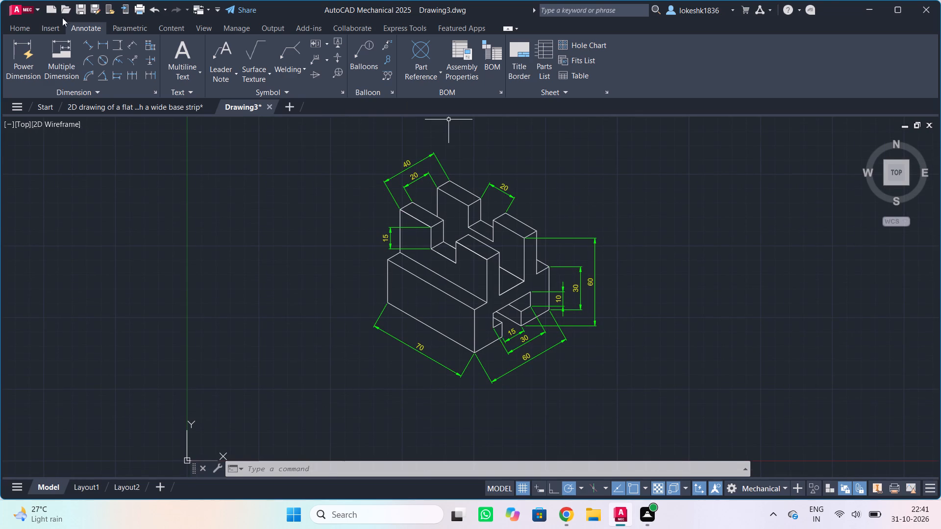
Modify the AM_ISO dimension style so that the dimension text color is green.
click(21, 25)
scroll(421, 216, up, 1)
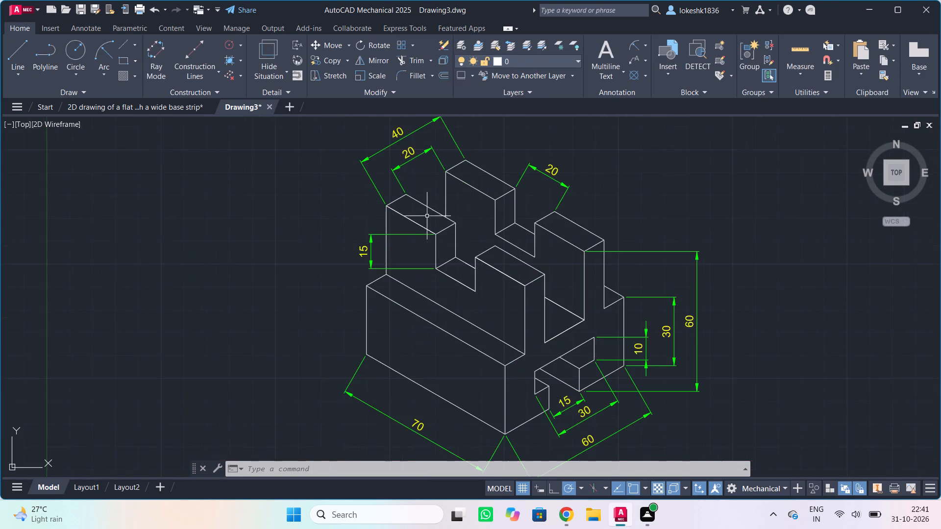
scroll(431, 216, down, 1)
middle_drag(644, 272, 609, 276)
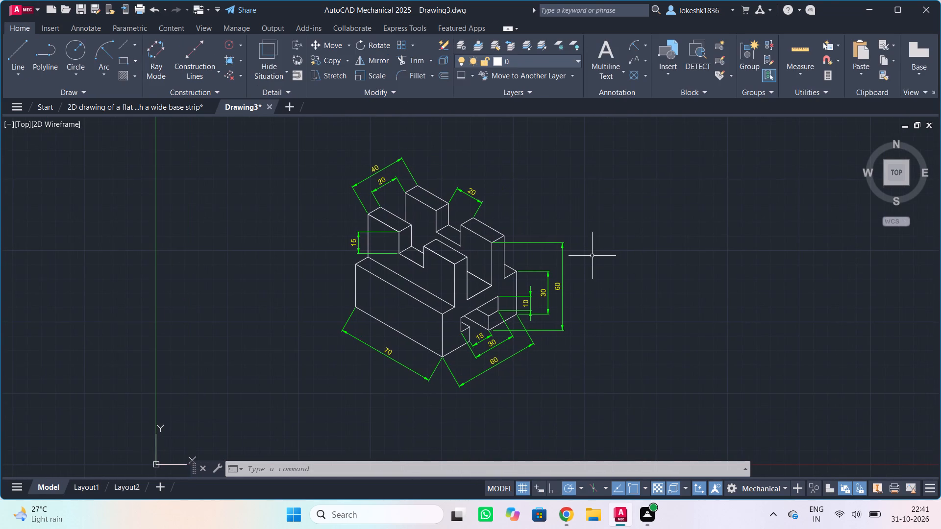
text(dim)
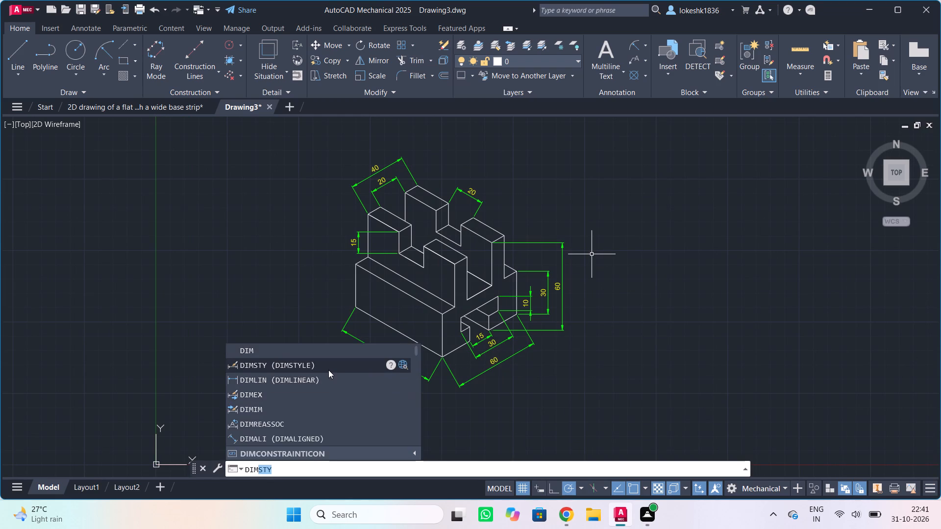
key(Return)
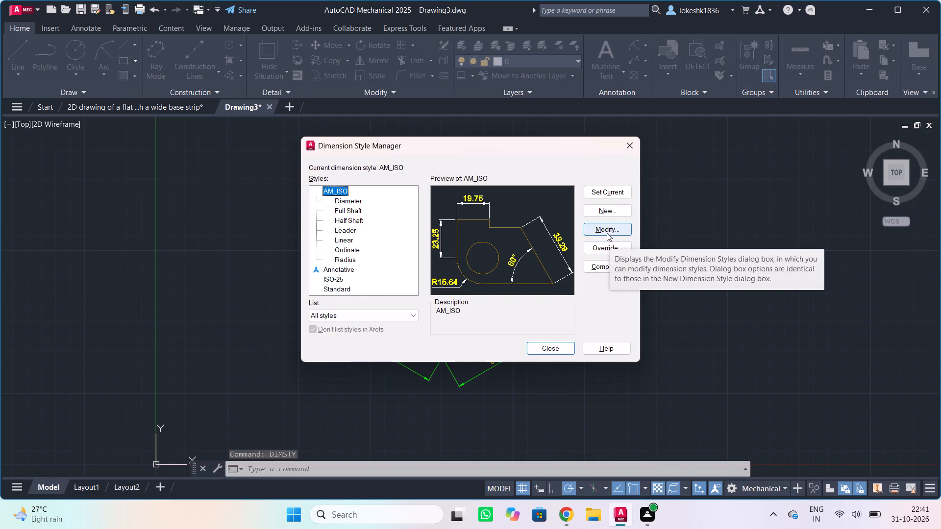
click(607, 233)
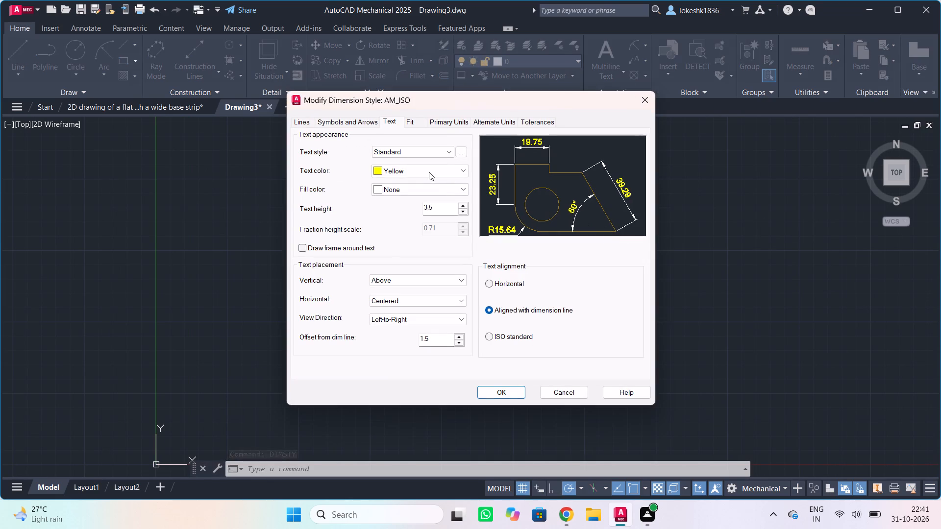
click(428, 171)
click(409, 221)
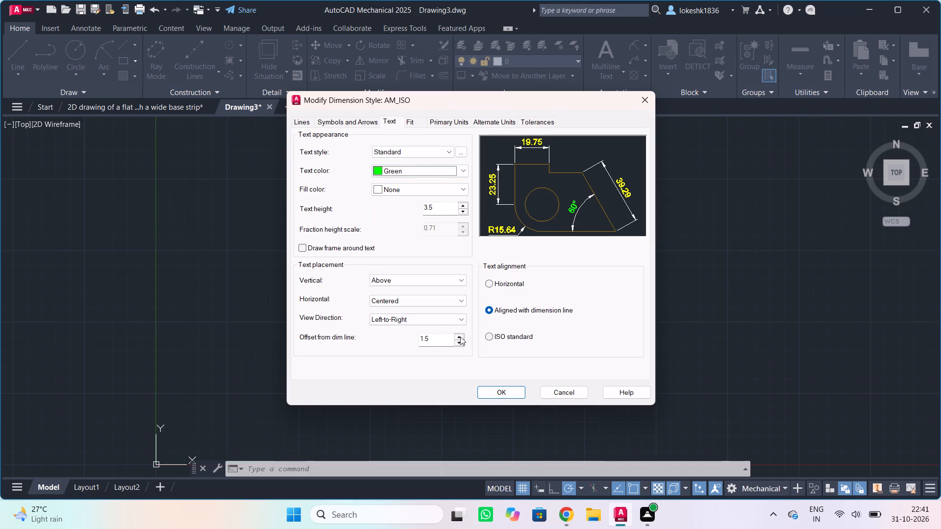
click(512, 395)
click(633, 389)
click(564, 347)
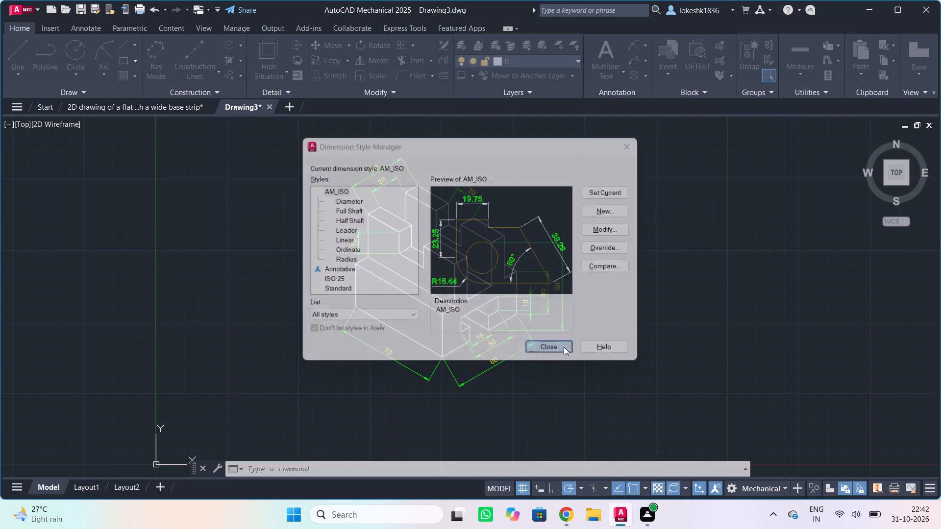
scroll(469, 240, up, 1)
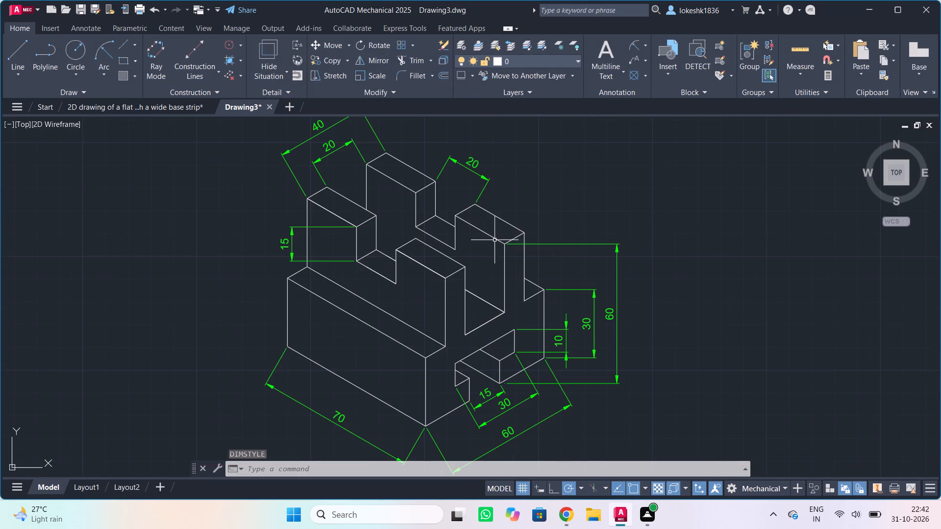
scroll(576, 224, down, 1)
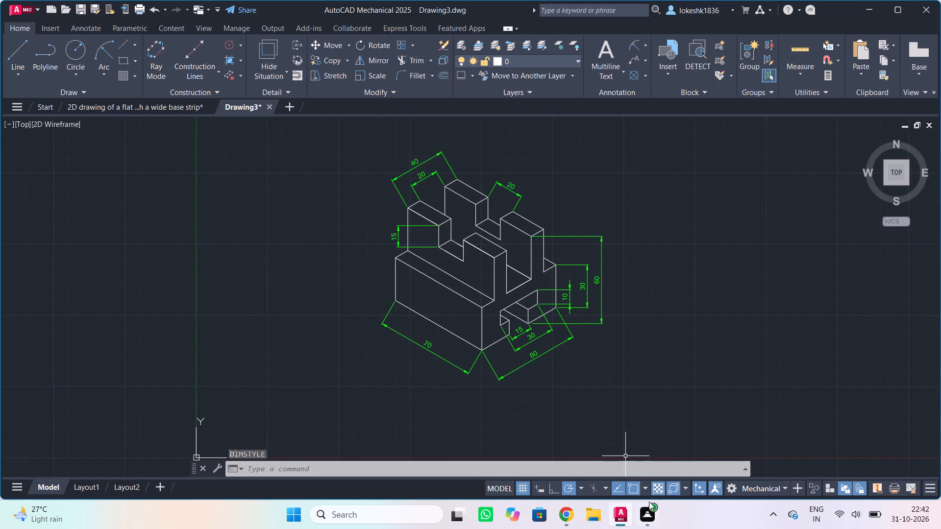
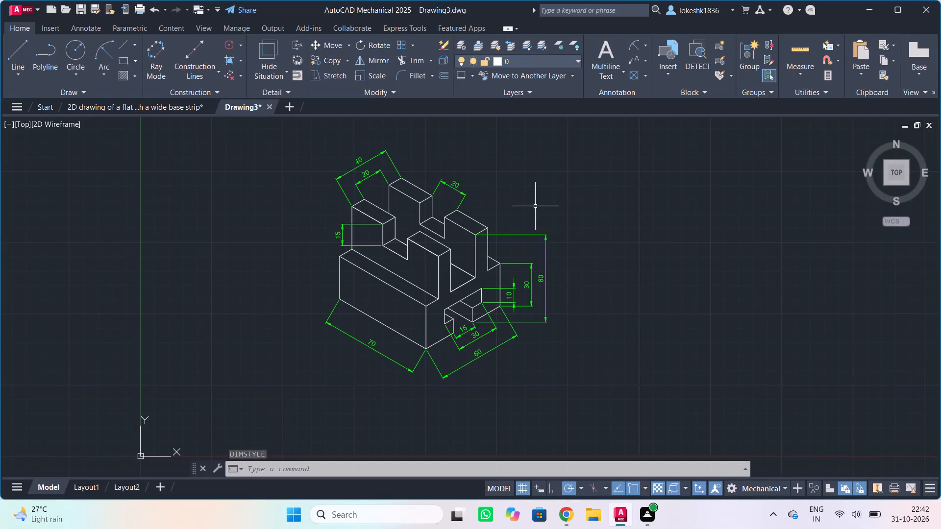
Turn off command logging with LOGFILEOFF.
middle_drag(538, 207, 575, 214)
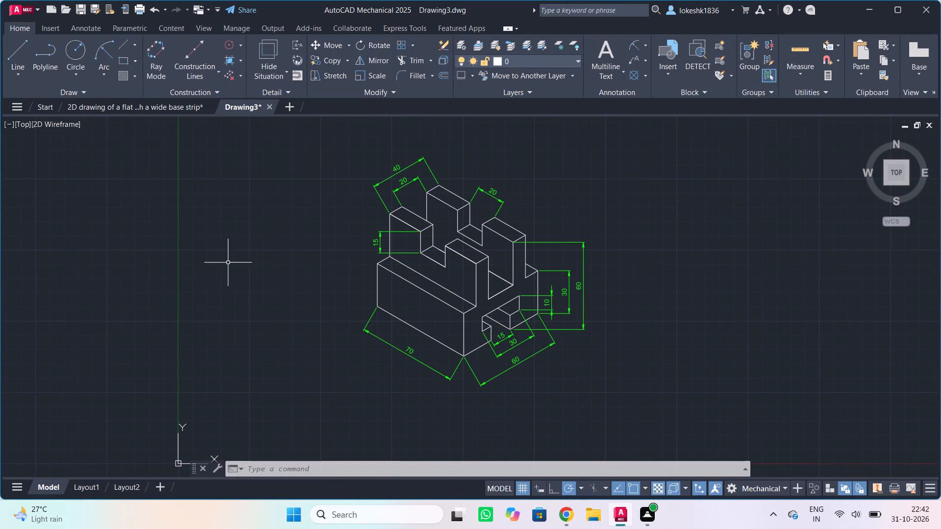
click(303, 474)
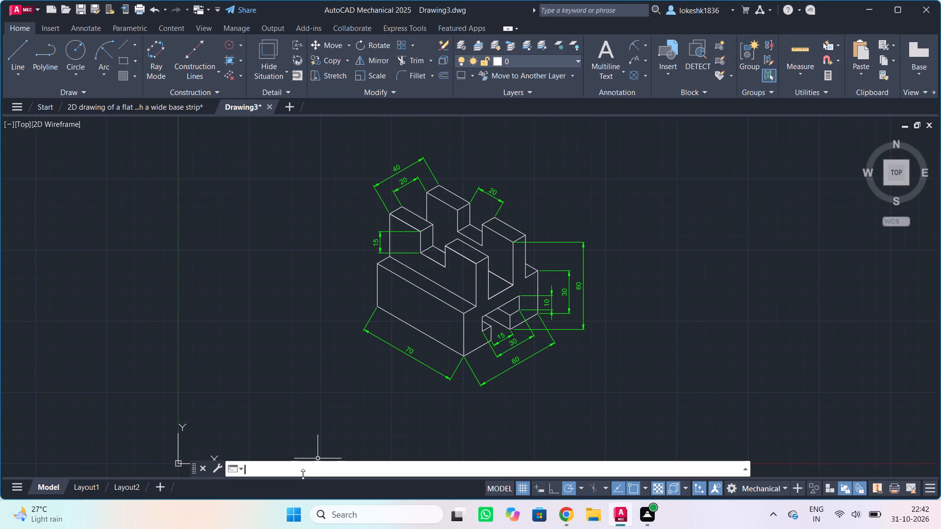
text(log)
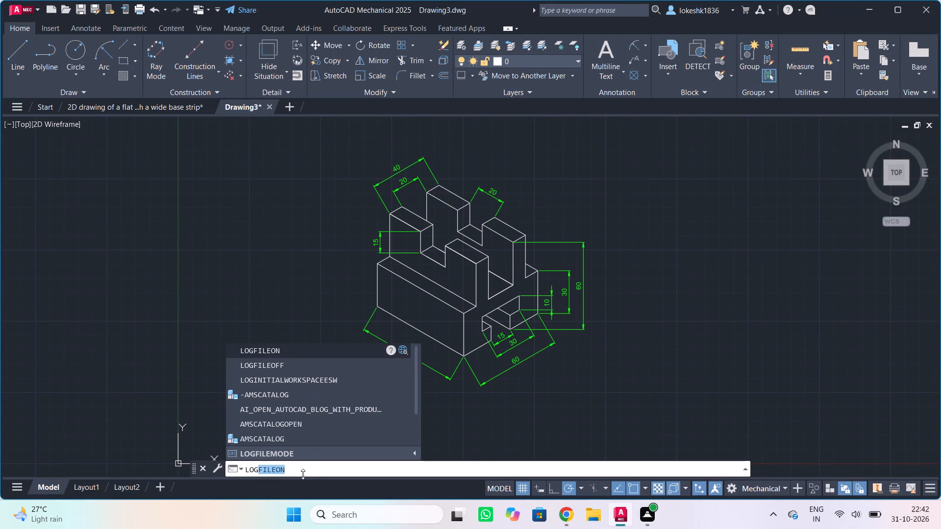
click(288, 370)
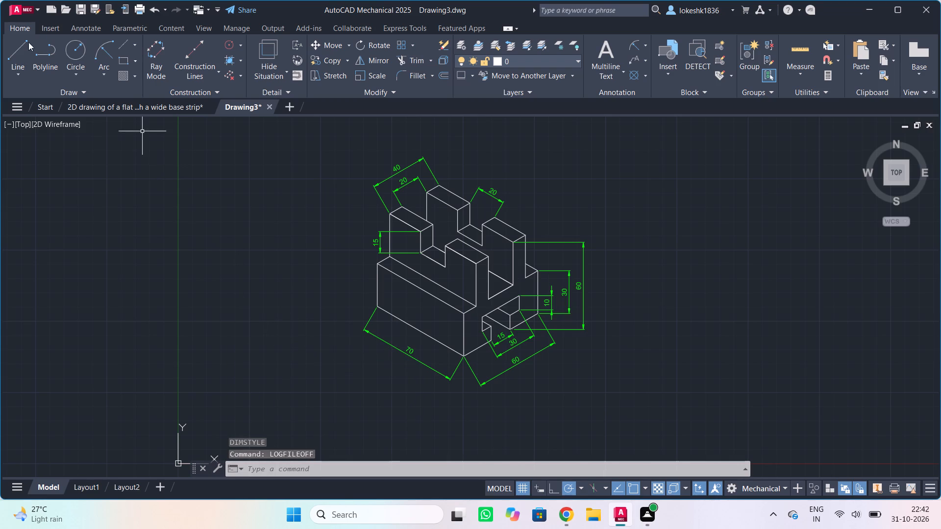
Save the drawing in CADD Practice Drawing as "block-shaped part with a notched top and a stepped slot on the right side", AutoCAD 2004/LT2004 format.
key(ctrl+shift+s)
double_click(292, 221)
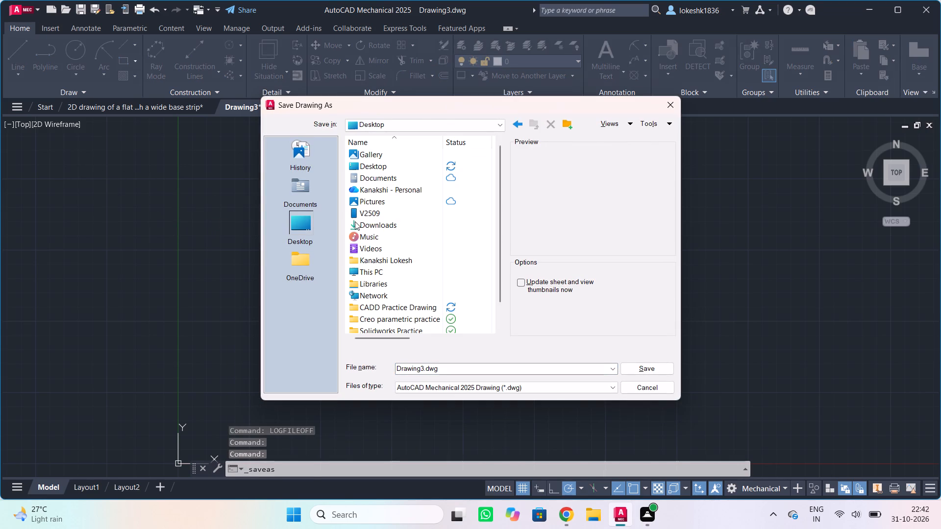
double_click(404, 305)
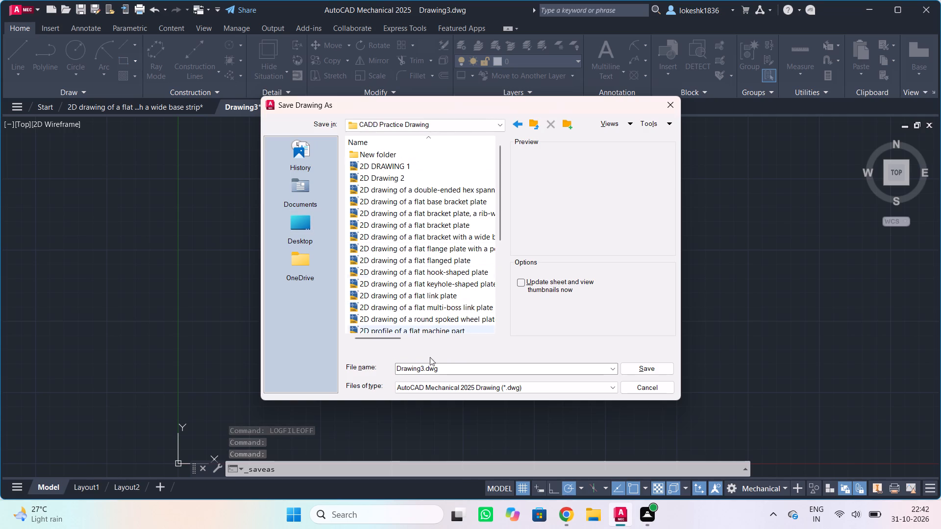
double_click(465, 371)
key(ctrl+v)
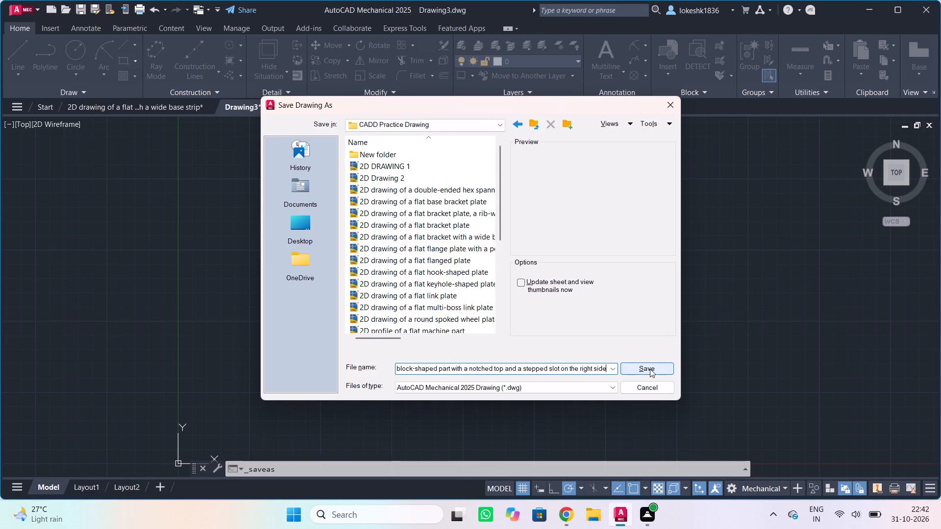
click(558, 393)
click(558, 387)
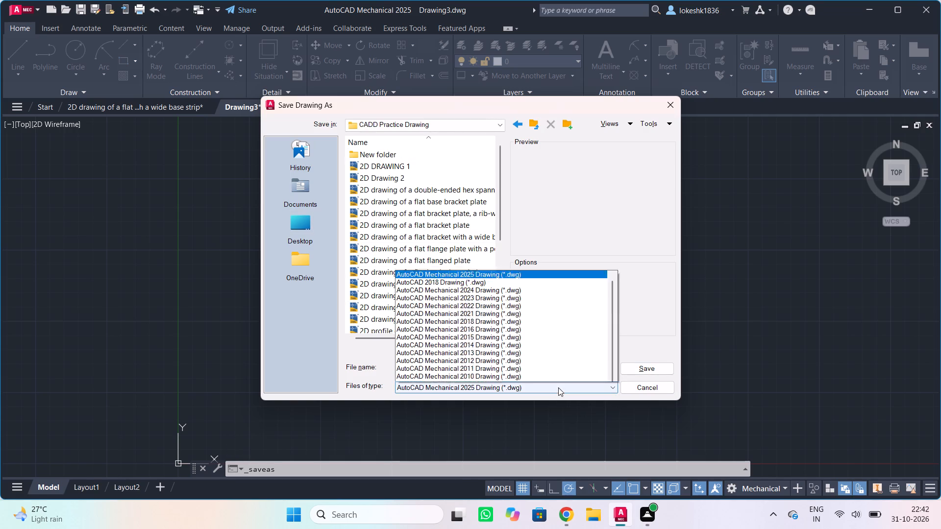
click(465, 346)
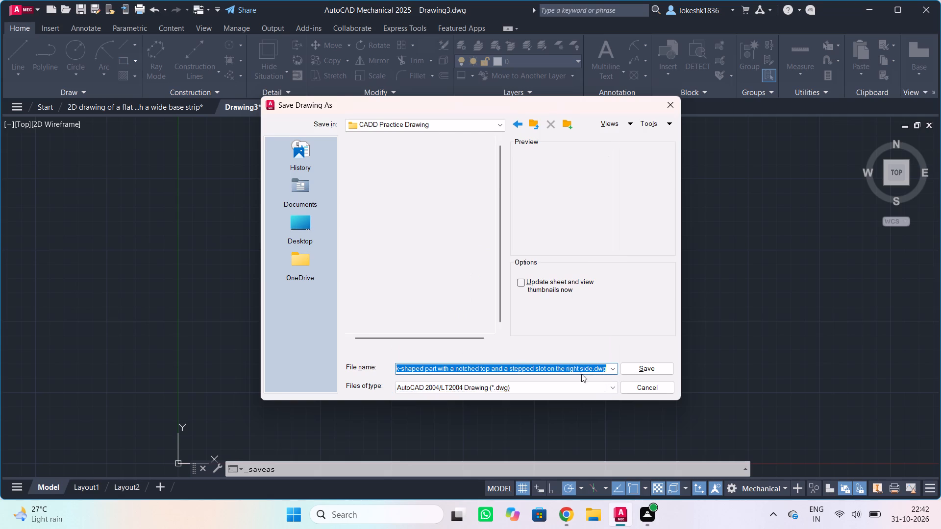
click(641, 367)
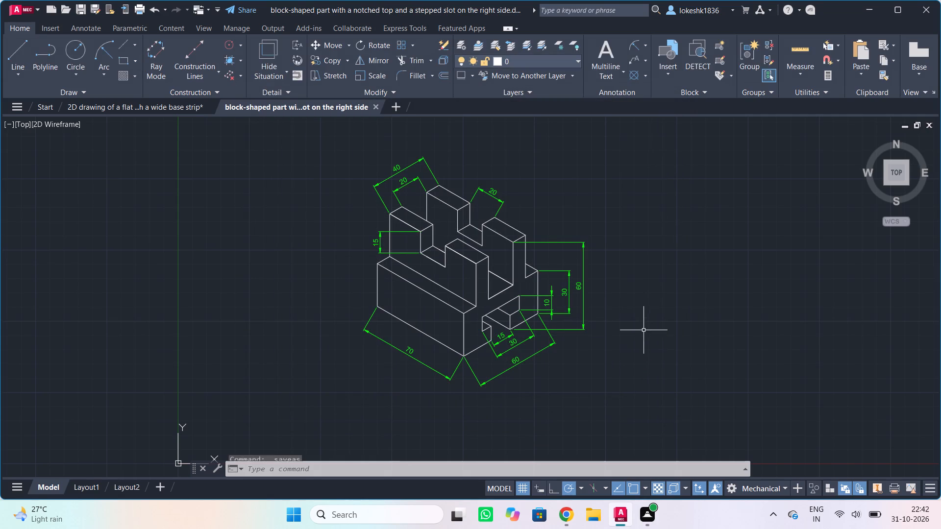
Set up a plot with DWG To PDF.pc3, ISO expand A4 (297 x 210 mm) paper, landscape orientation and a centered plot.
text(plot)
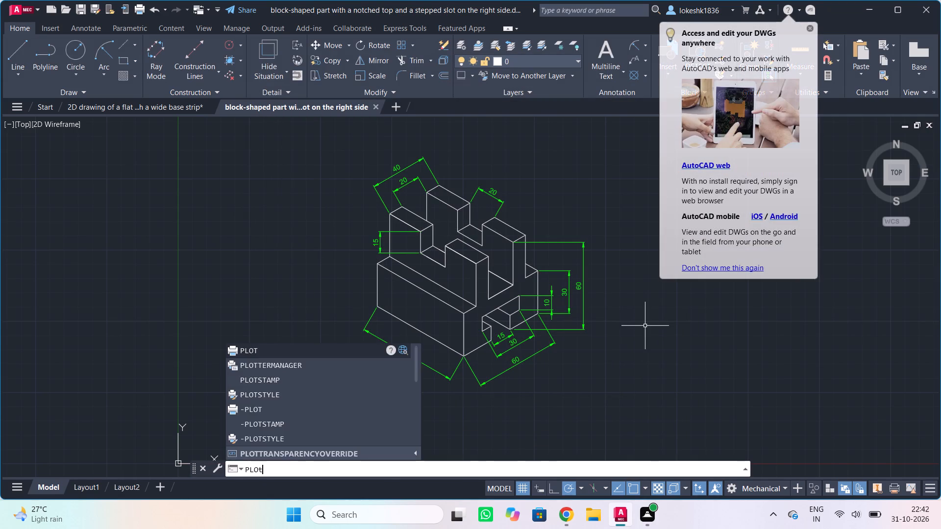
key(Return)
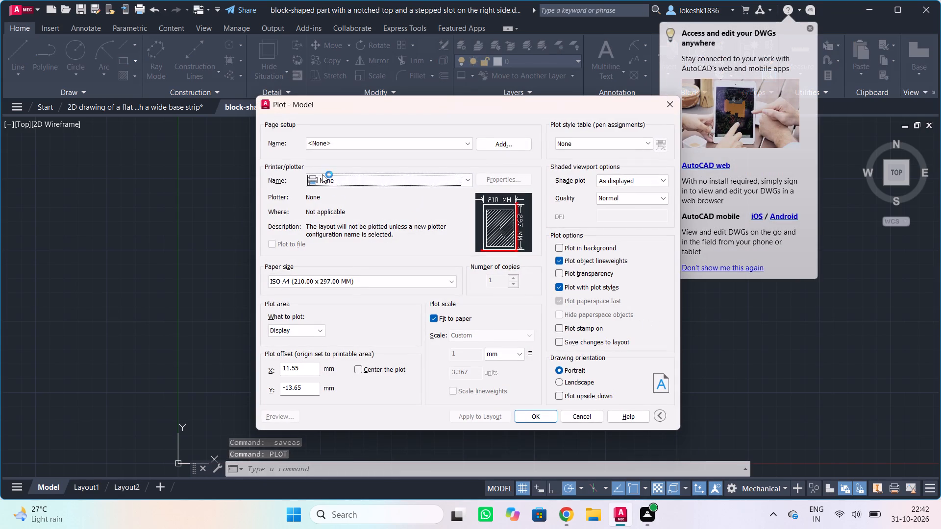
click(326, 180)
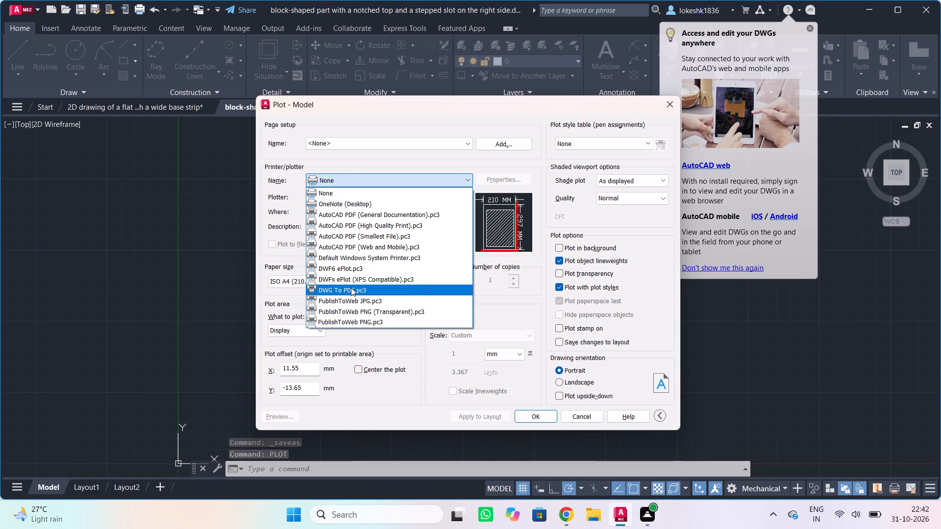
click(351, 288)
click(343, 288)
click(341, 282)
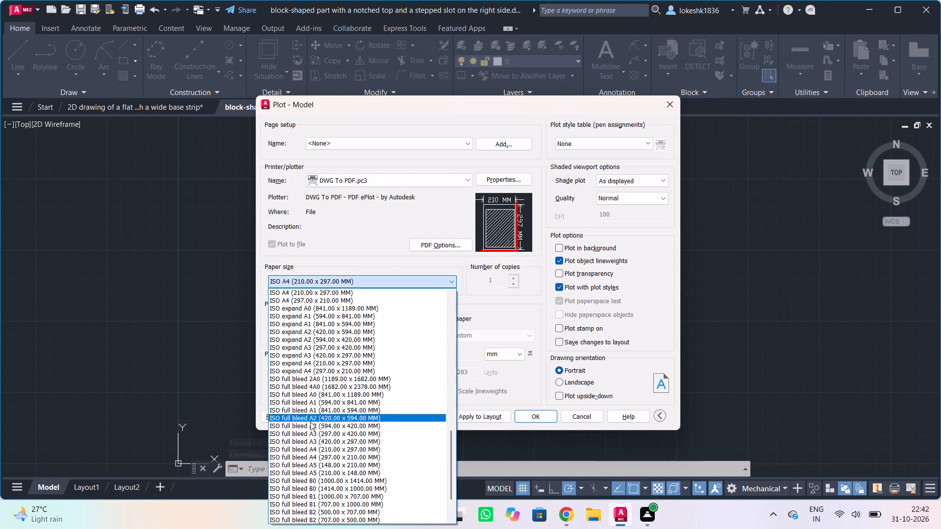
click(304, 369)
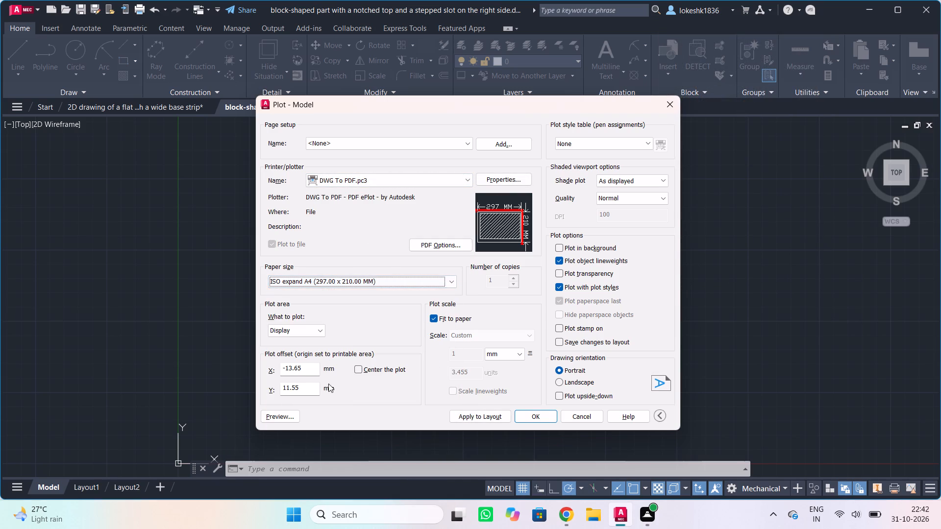
click(570, 385)
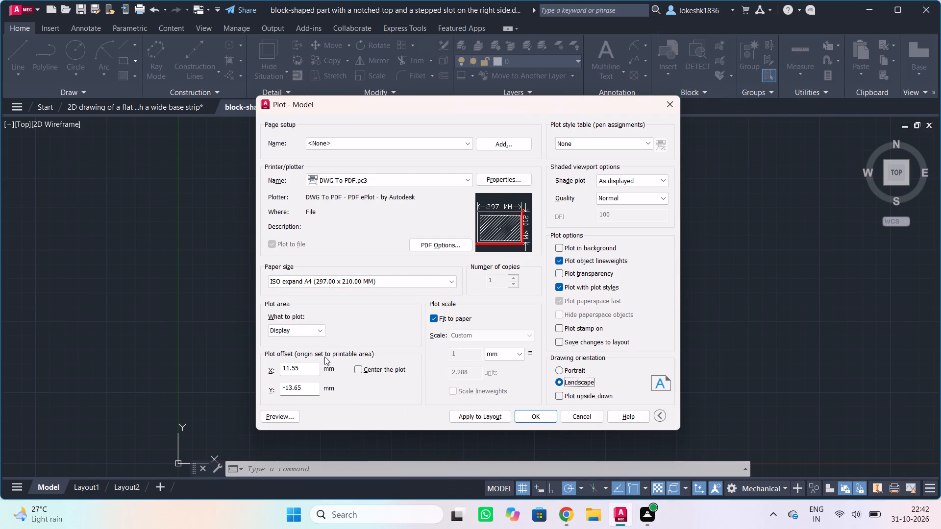
click(364, 371)
Set the plot area to a window enclosing the whole dimensioned block and preview the plot.
click(307, 335)
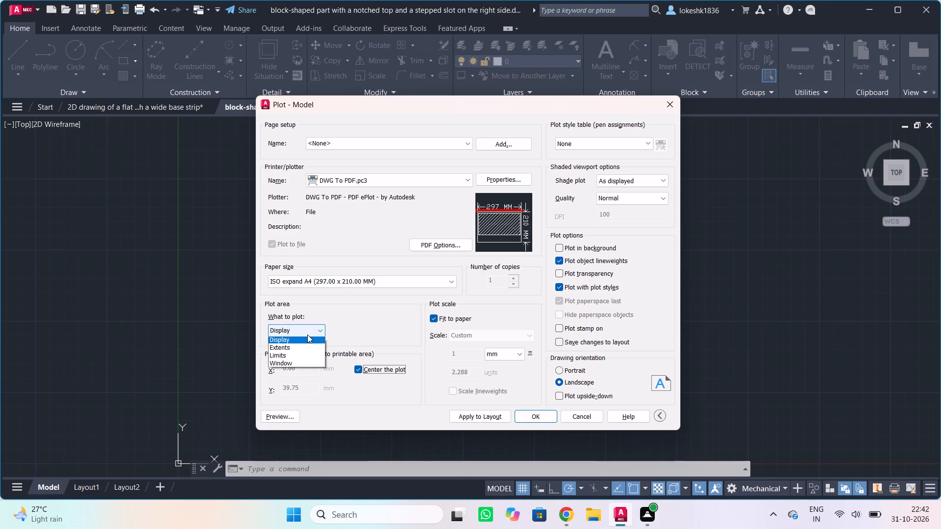
click(301, 364)
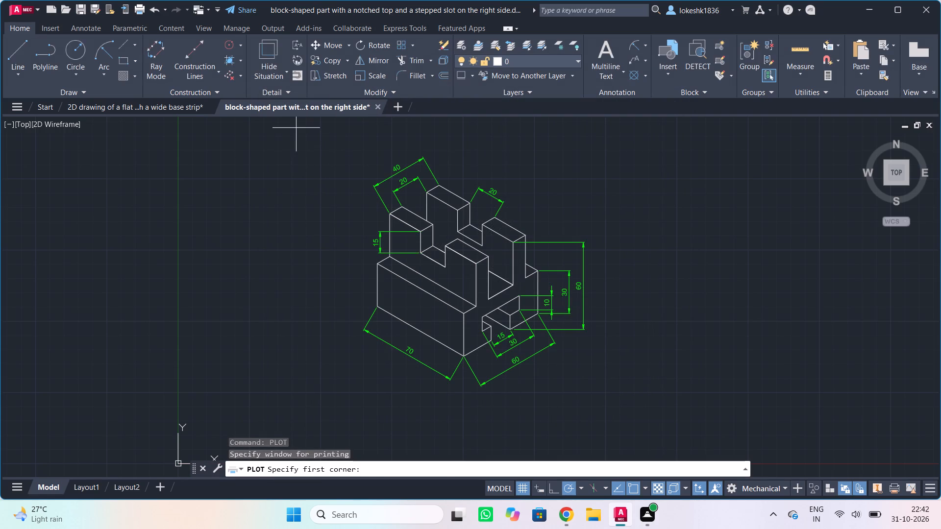
drag(296, 127, 676, 417)
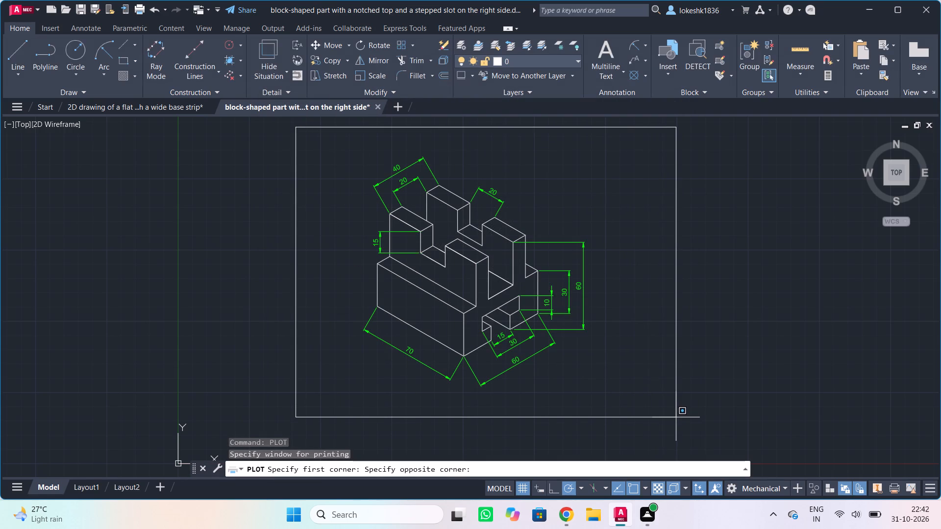
drag(676, 417, 647, 420)
click(647, 420)
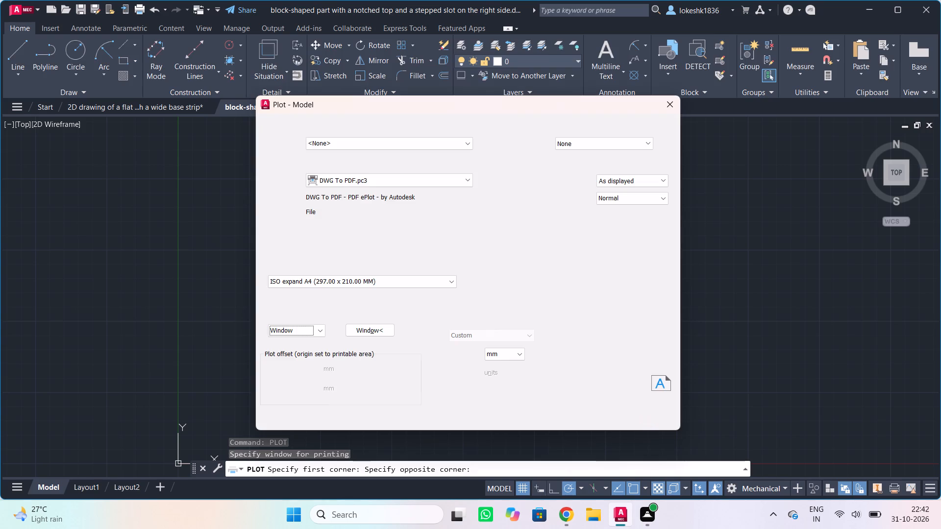
scroll(525, 224, down, 3)
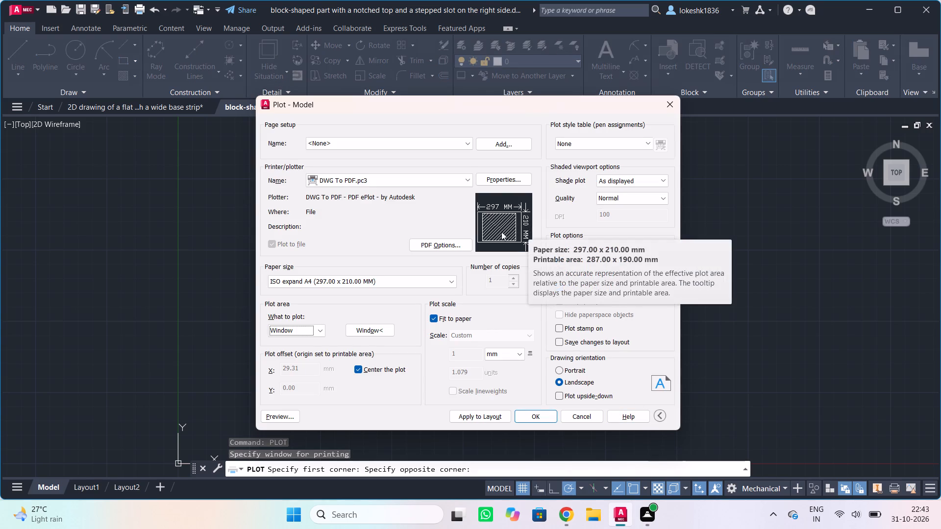
scroll(780, 324, down, 3)
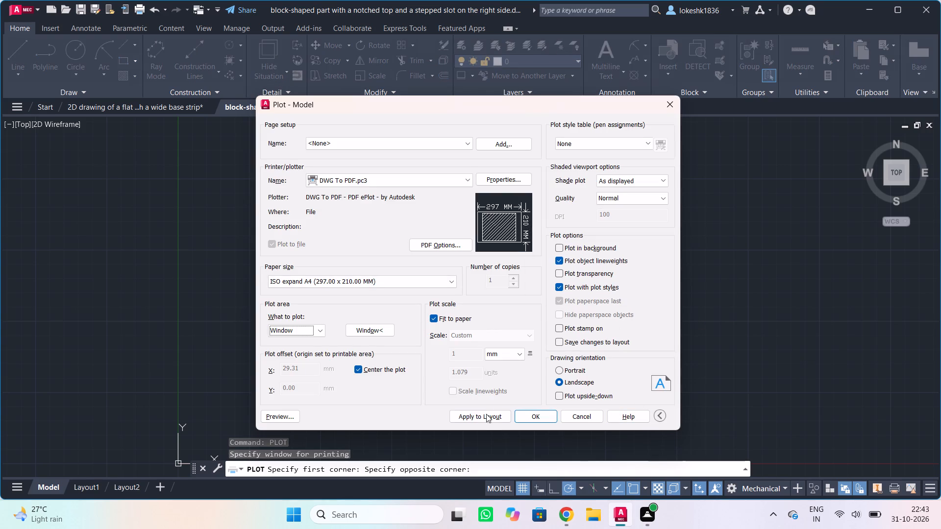
click(280, 416)
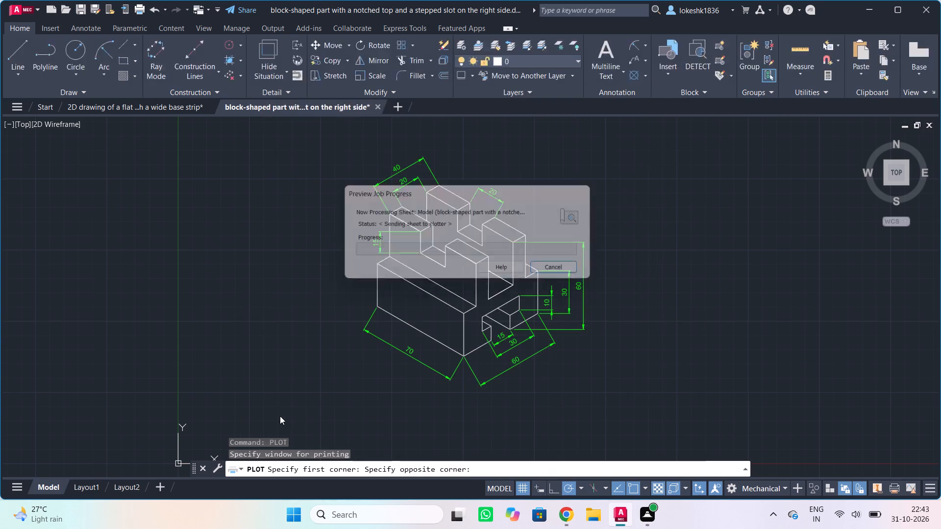
key(Escape)
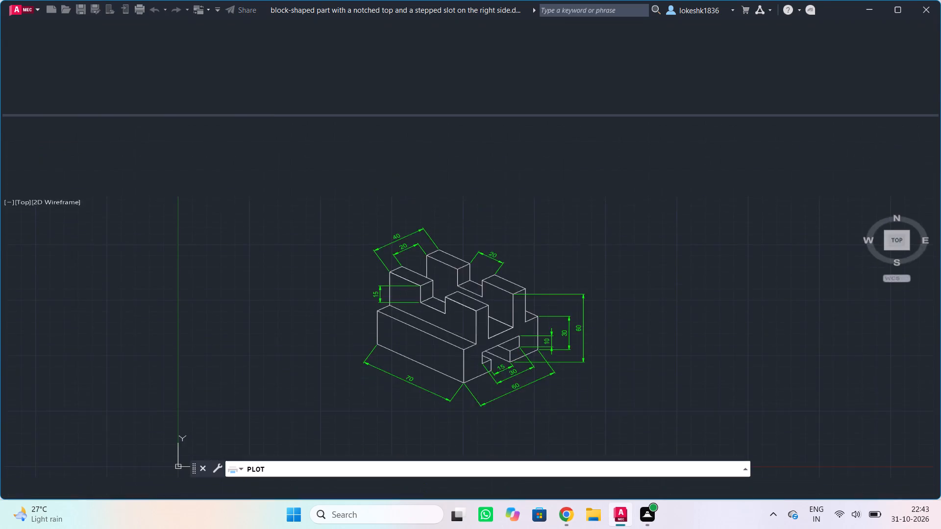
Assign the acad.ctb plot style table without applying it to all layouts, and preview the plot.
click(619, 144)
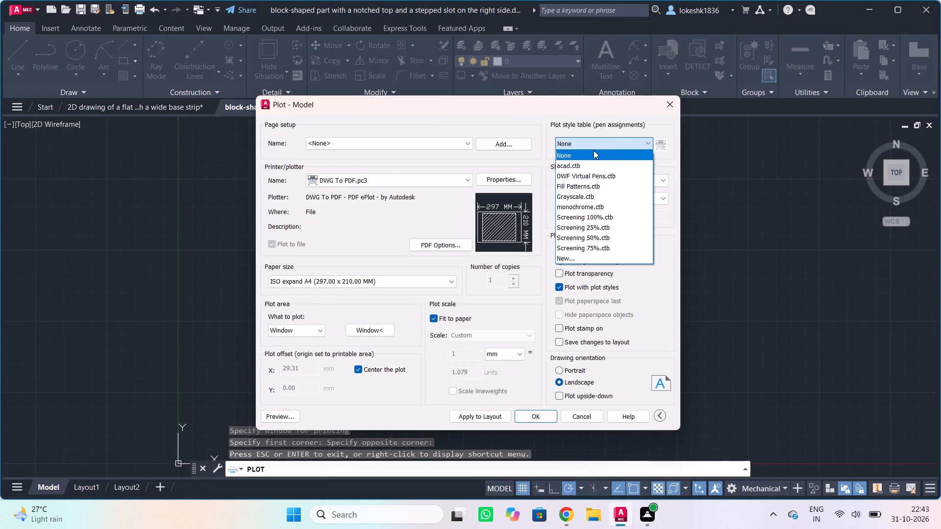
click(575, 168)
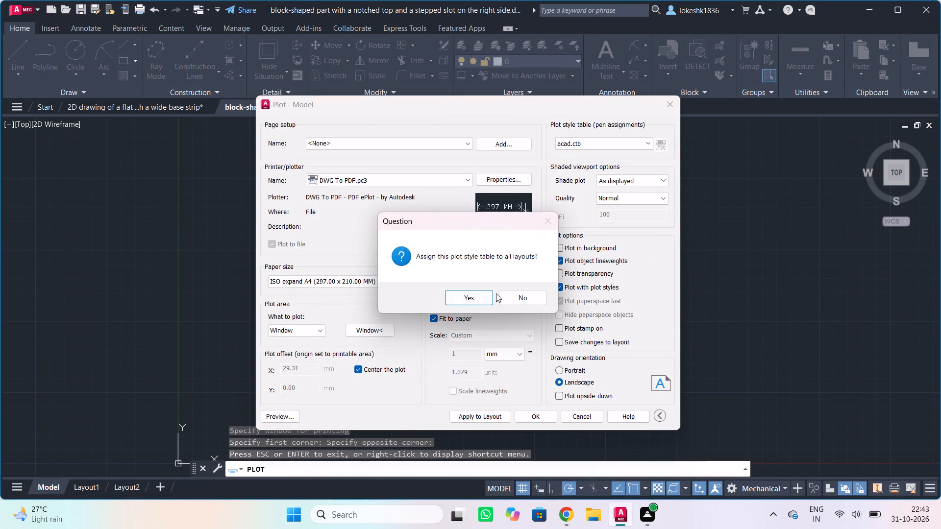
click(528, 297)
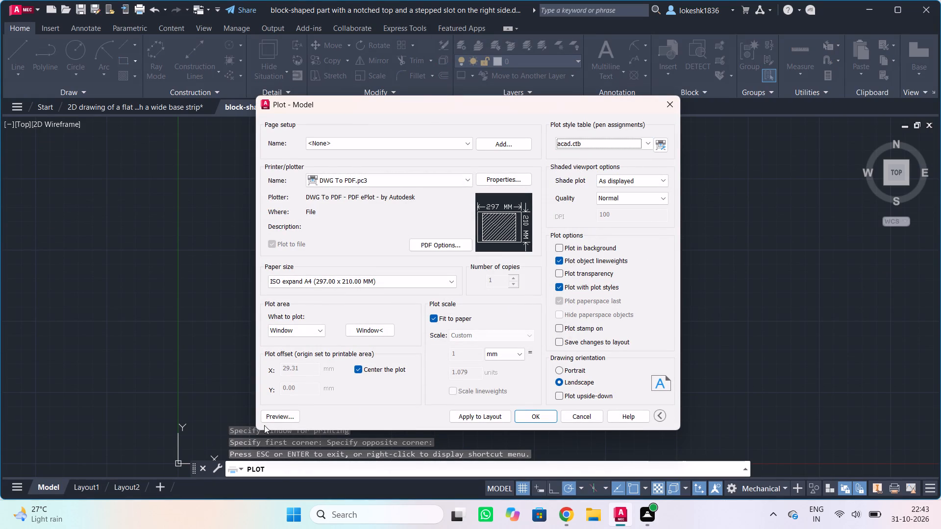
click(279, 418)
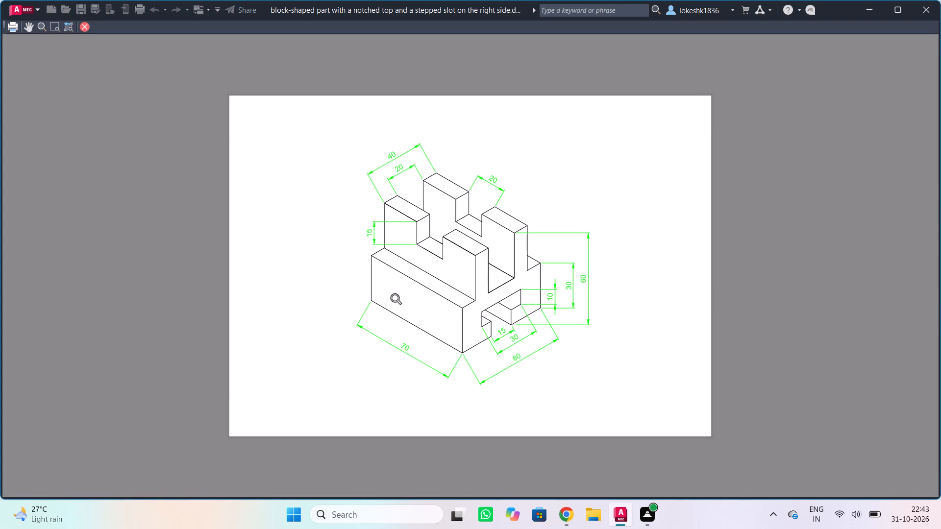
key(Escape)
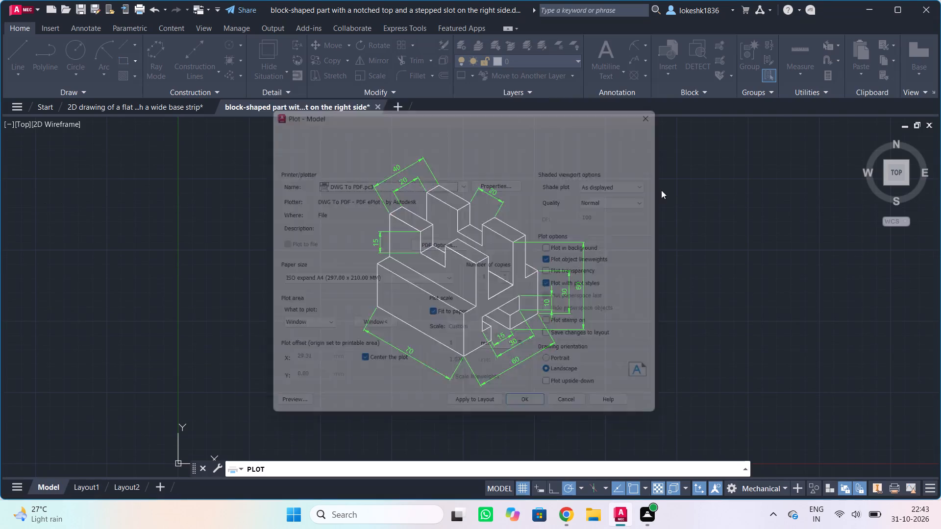
Assign the Grayscale.ctb plot style table without applying it to all layouts, and check the plot preview.
click(601, 142)
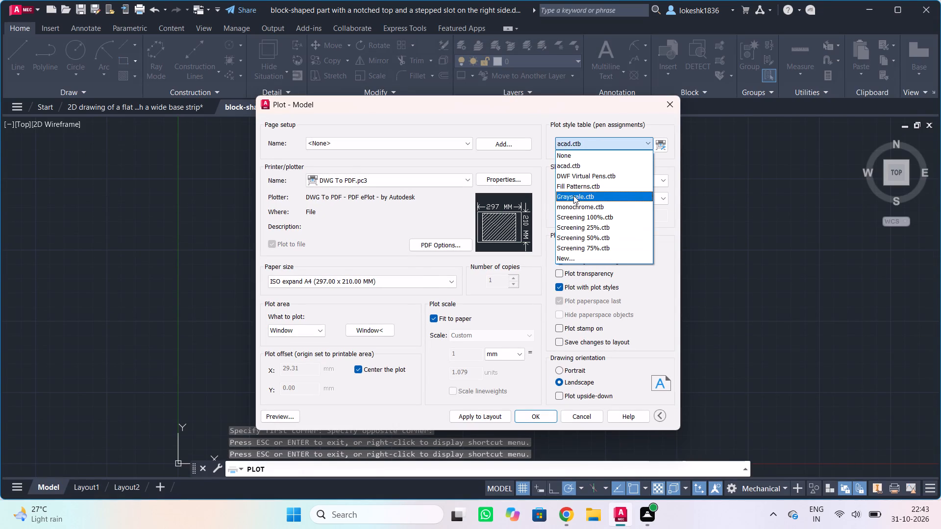
click(573, 195)
click(503, 297)
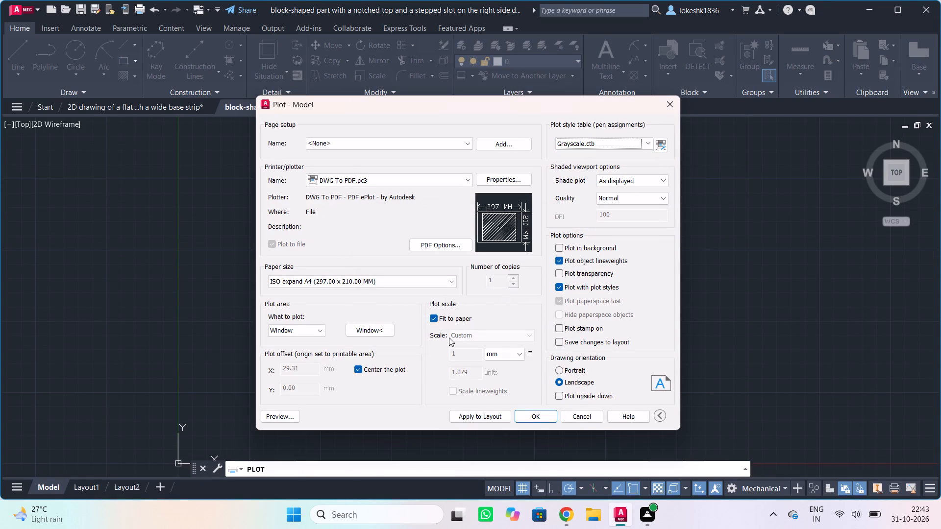
click(285, 413)
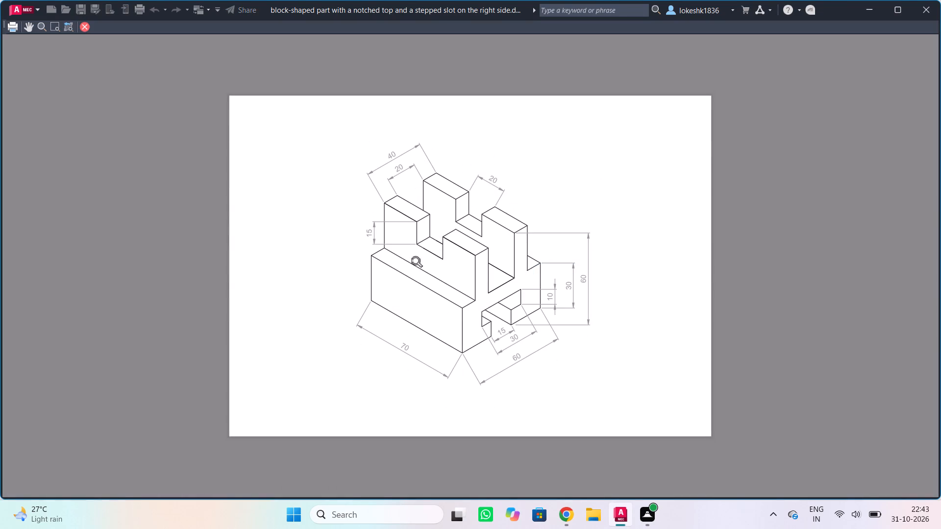
scroll(493, 219, up, 3)
scroll(493, 219, down, 4)
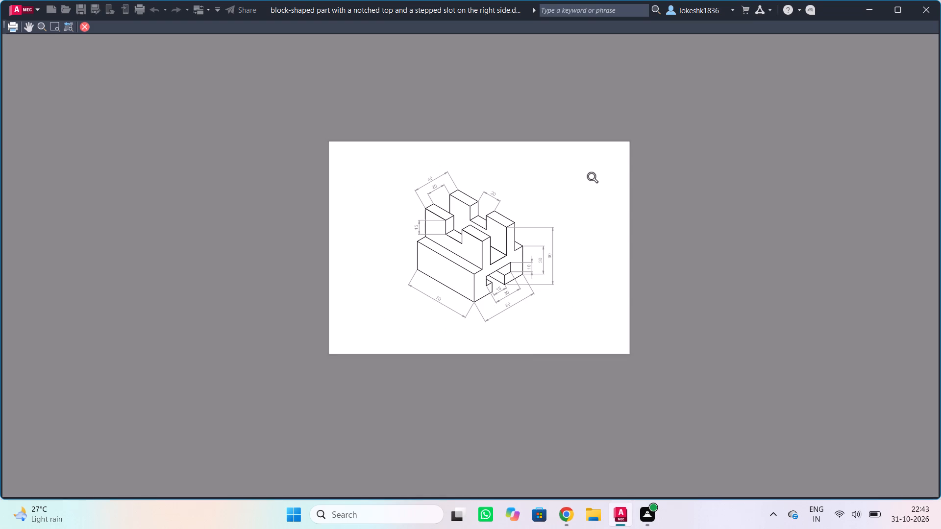
key(Escape)
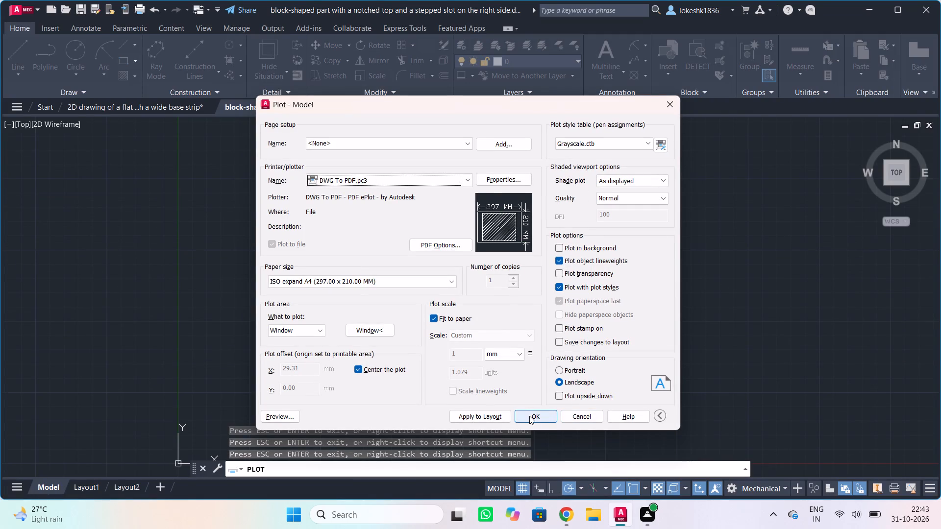
Plot the drawing to a PDF in the CADD Practice Drawing folder, keeping the proposed file name.
click(529, 416)
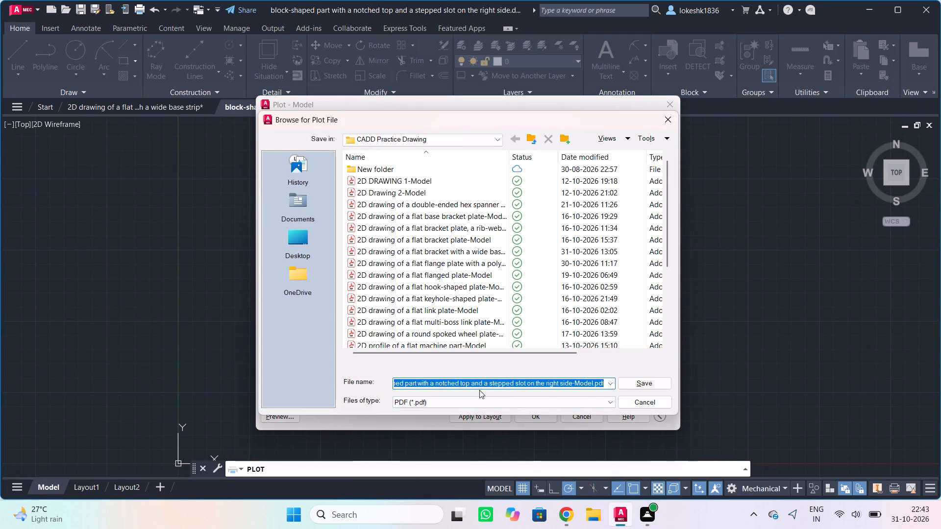
click(646, 389)
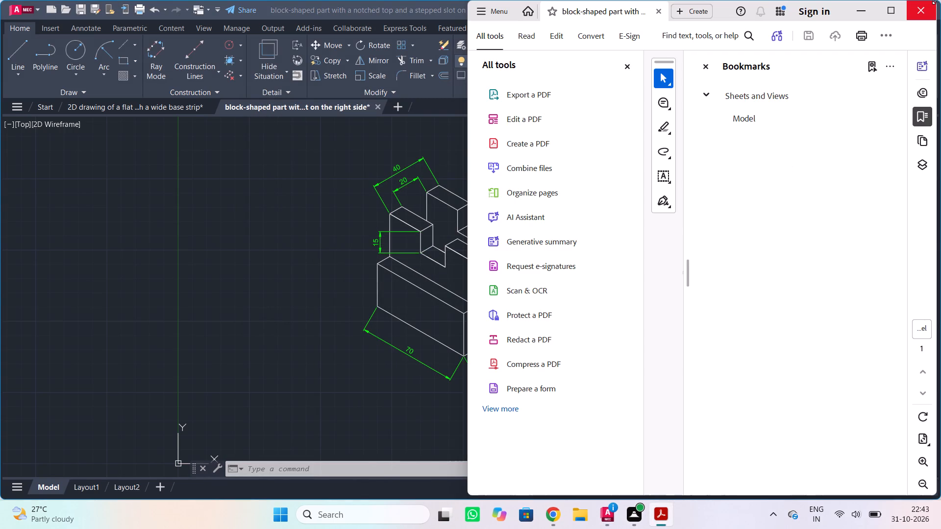
Close the plotted PDF in Adobe Acrobat.
click(936, 0)
click(923, 16)
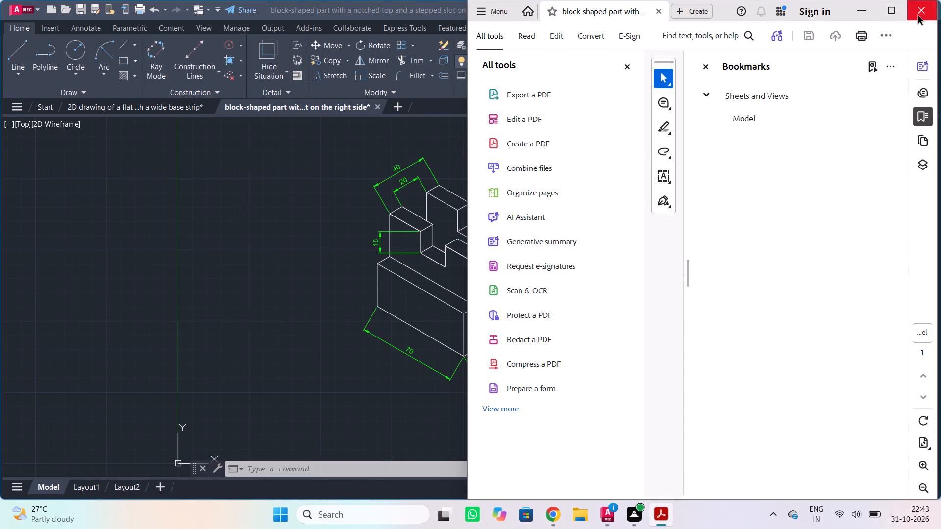